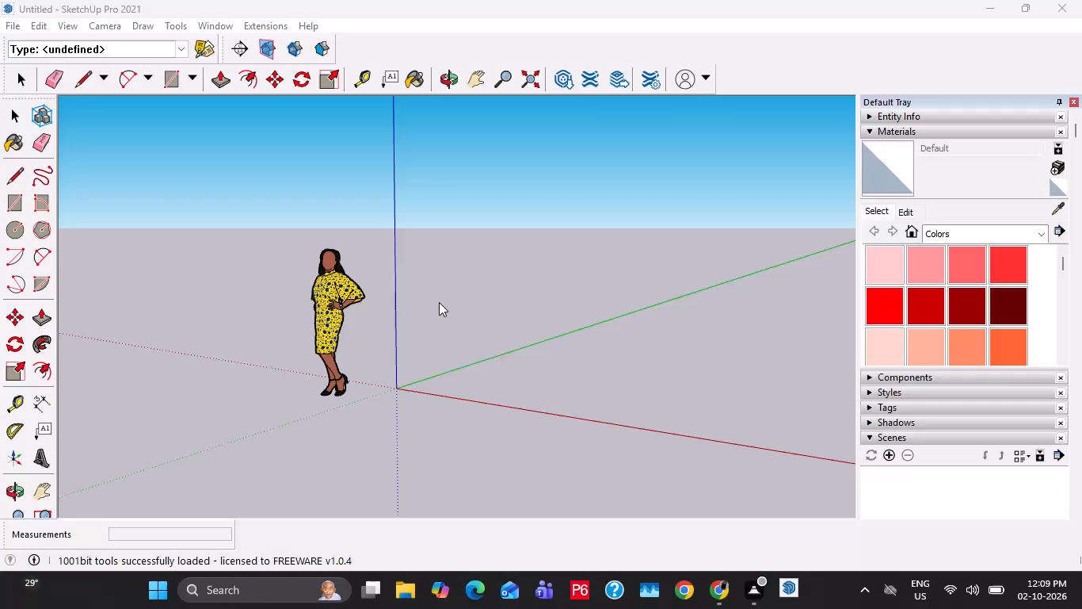
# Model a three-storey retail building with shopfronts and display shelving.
# Save the model in New folder (2) as COMMERCIAL BRESEDENTIAL BUILDINGDESIGN.
pyautogui.hotkey('ctrl', 's')
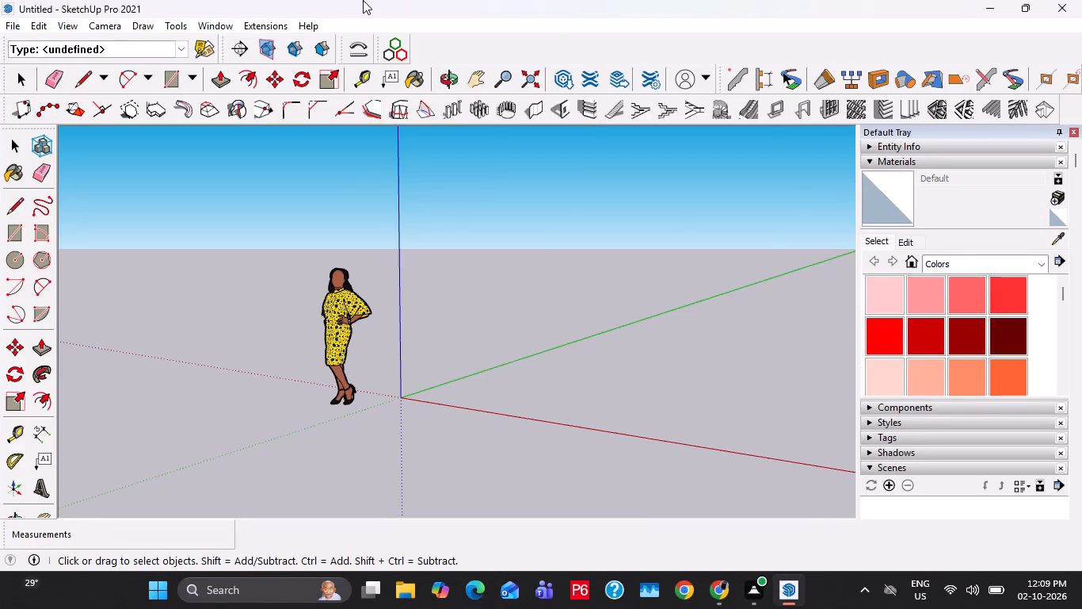
pyautogui.scroll(-4, 386, 245)
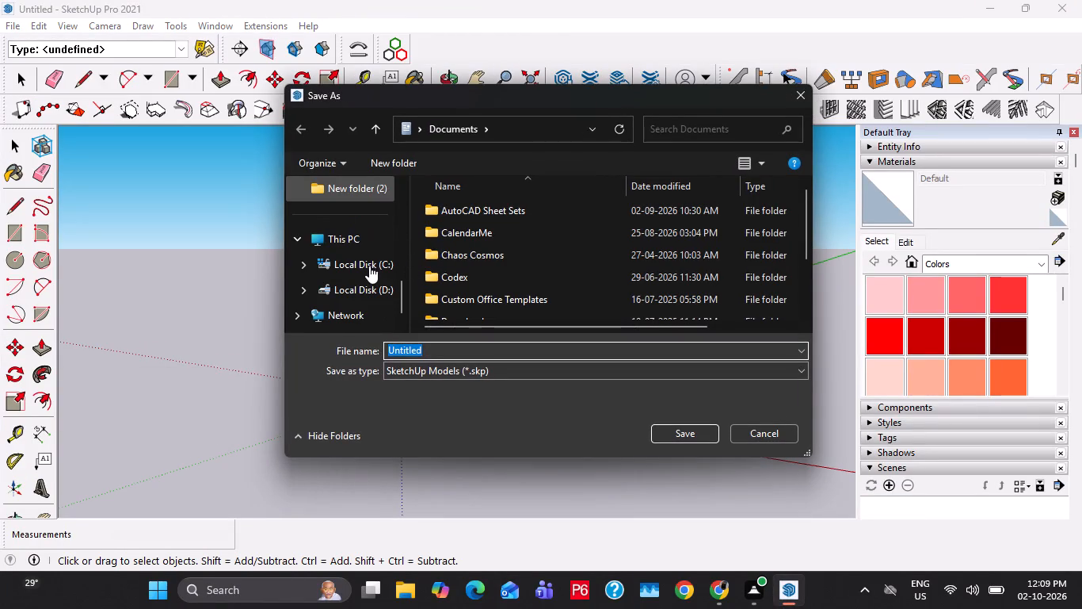
pyautogui.click(384, 188)
pyautogui.click(461, 348)
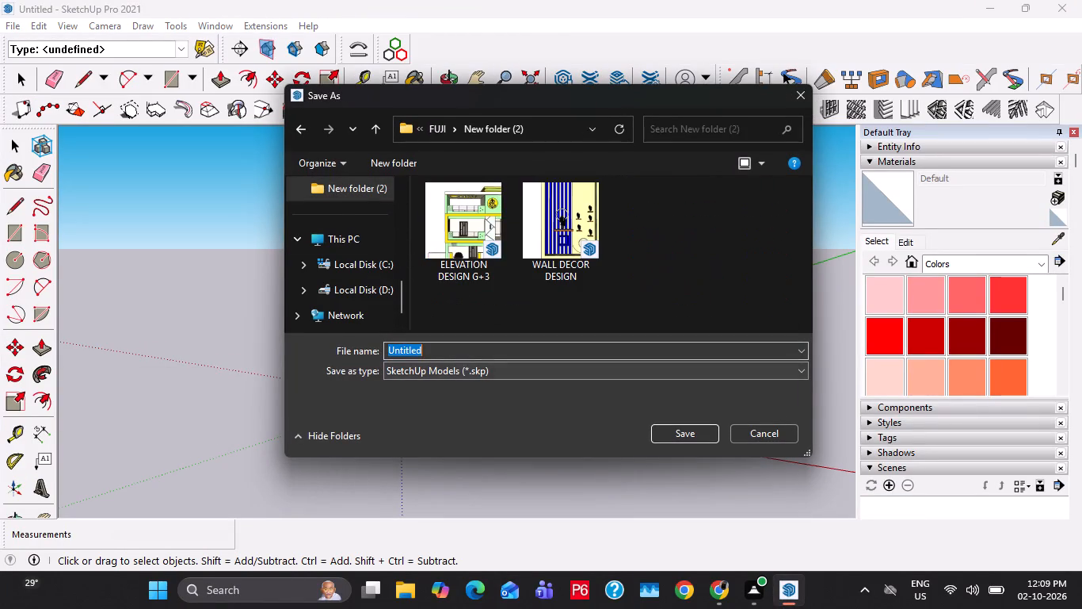
pyautogui.write('COMMER')
pyautogui.write('CIAL BU')
pyautogui.press('BackSpace')
pyautogui.write('RESED')
pyautogui.write('ENTIAL BU')
pyautogui.write('ILDING')
pyautogui.write('DESIGN')
pyautogui.press('Return')
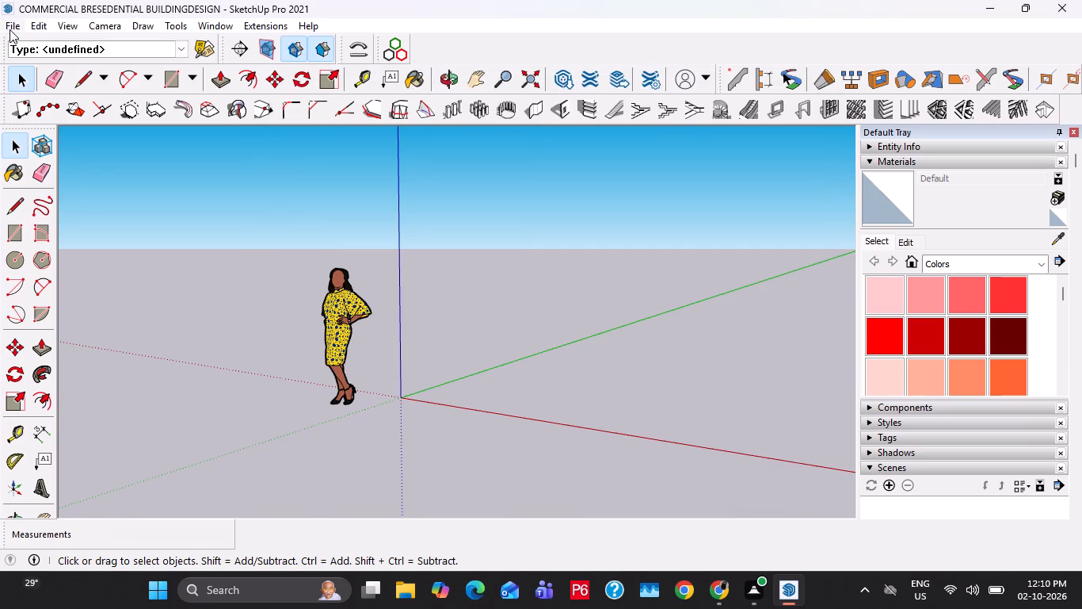
# Import the Paint Hub storefront picture 1829cf00bd9526ac1dd4ffa82149a5df as an image and place it upright on the blue axis.
pyautogui.click(10, 29)
pyautogui.click(65, 297)
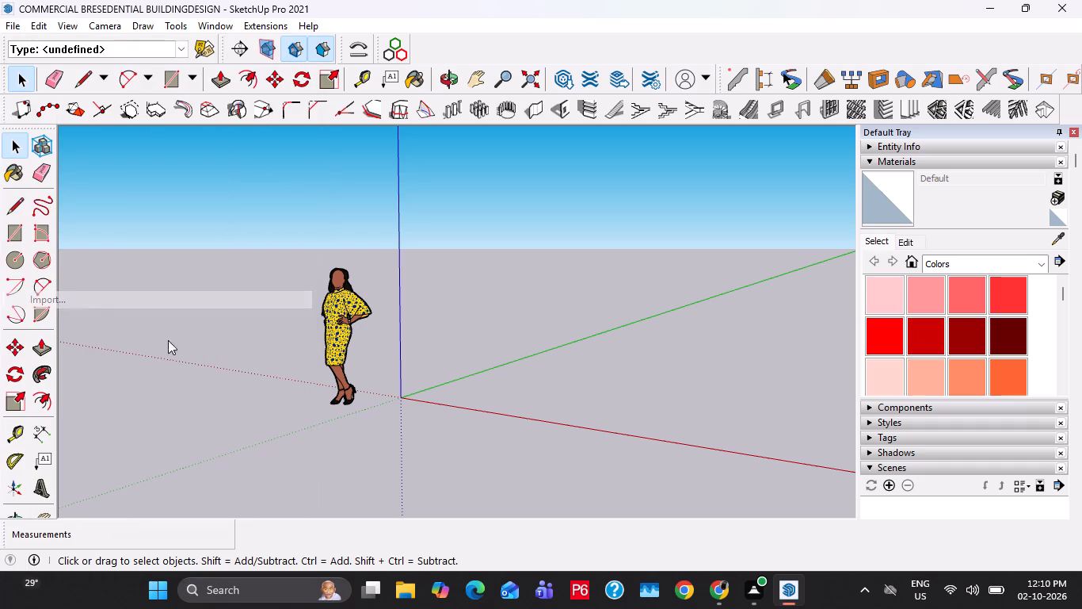
pyautogui.click(486, 364)
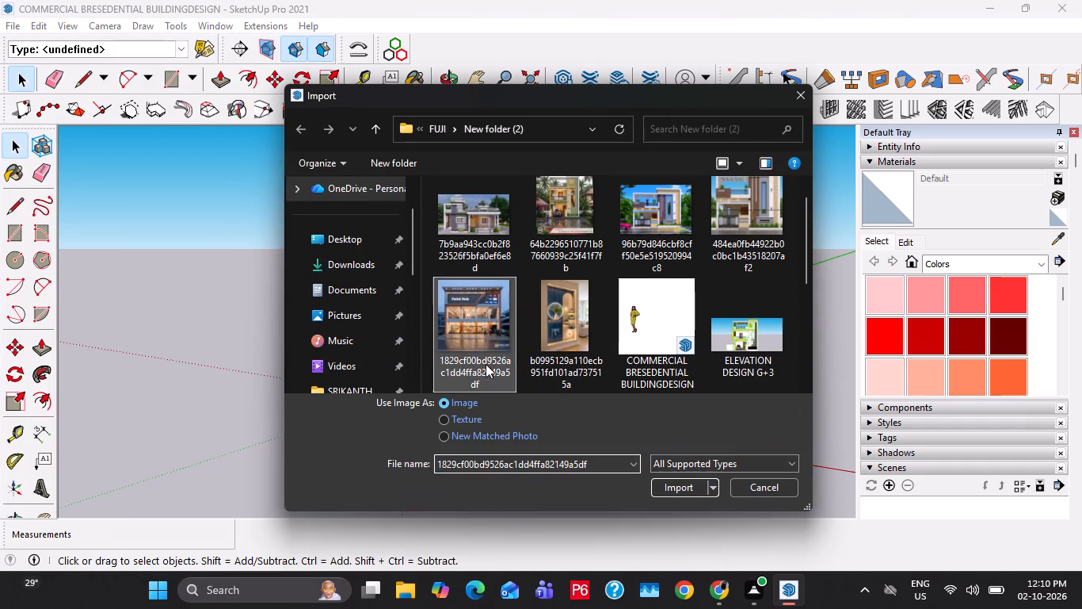
pyautogui.click(661, 488)
pyautogui.moveTo(436, 346); pyautogui.dragTo(502, 384, button='middle')
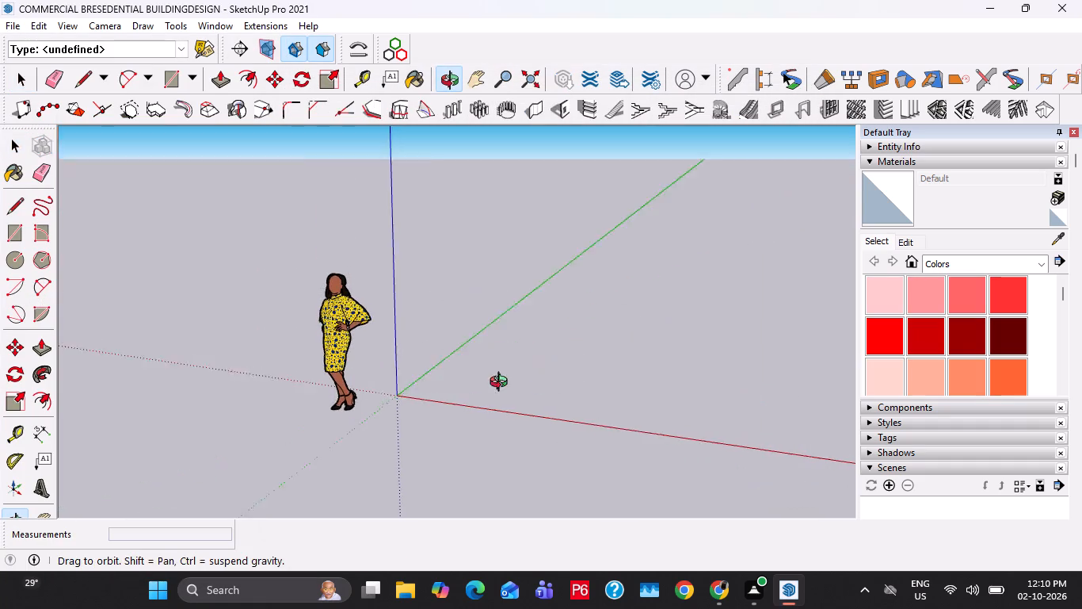
pyautogui.moveTo(502, 384); pyautogui.dragTo(592, 311, button='middle')
pyautogui.click(392, 346)
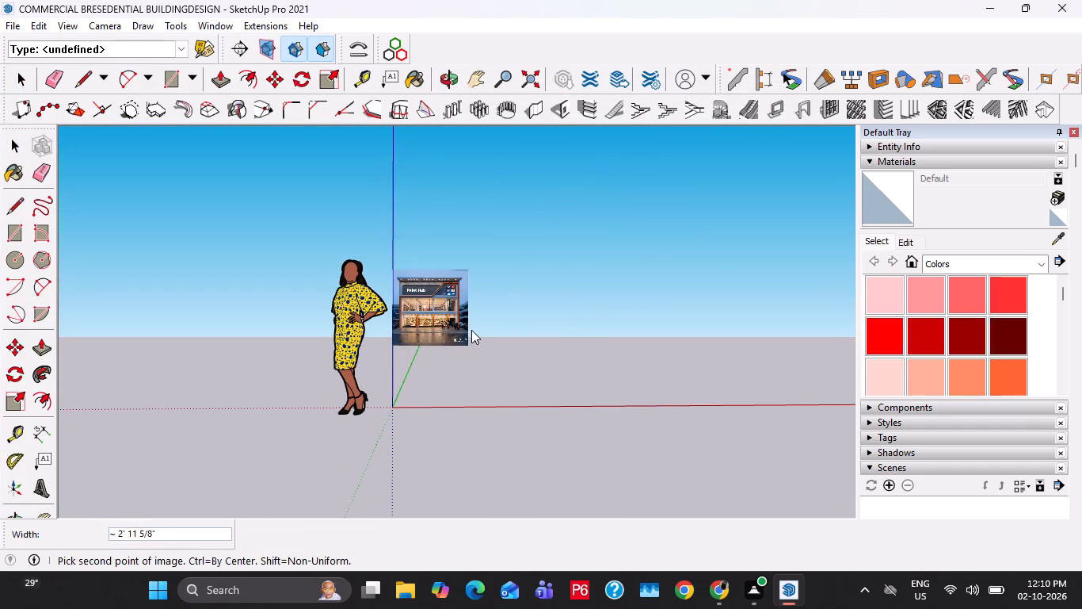
pyautogui.click(518, 316)
# Move the storefront image down so its lower corner sits on the origin.
pyautogui.click(489, 335)
pyautogui.scroll(2, 451, 341)
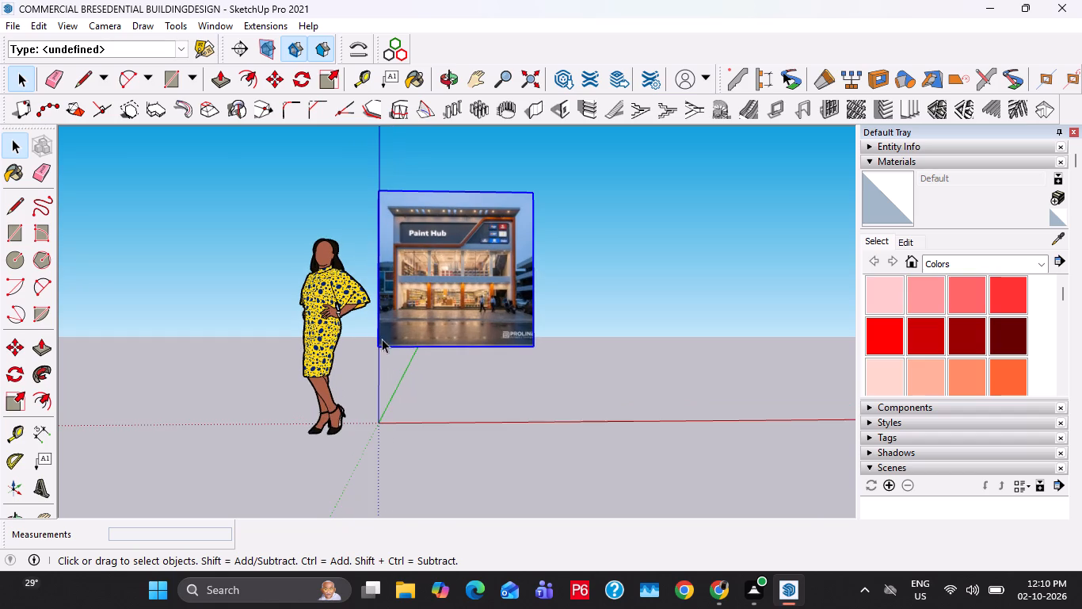
pyautogui.press('m')
pyautogui.click(379, 348)
pyautogui.click(379, 431)
pyautogui.press('space')
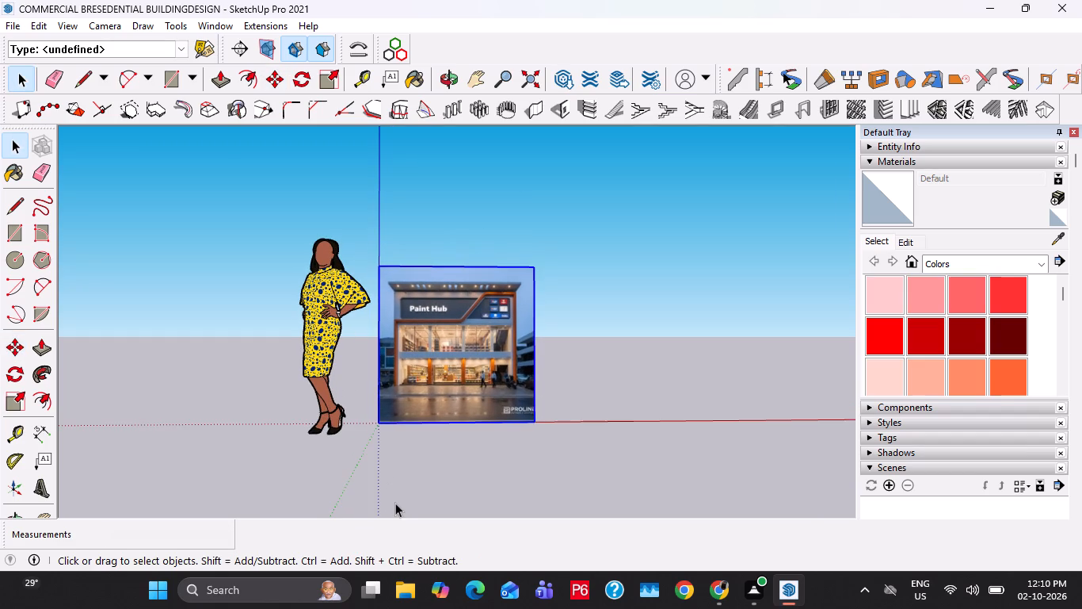
pyautogui.click(395, 503)
# Examine the storefront reference image up close for the facade layout.
pyautogui.scroll(-5, 411, 442)
pyautogui.moveTo(431, 433); pyautogui.dragTo(398, 558, button='middle')
pyautogui.scroll(12, 531, 434)
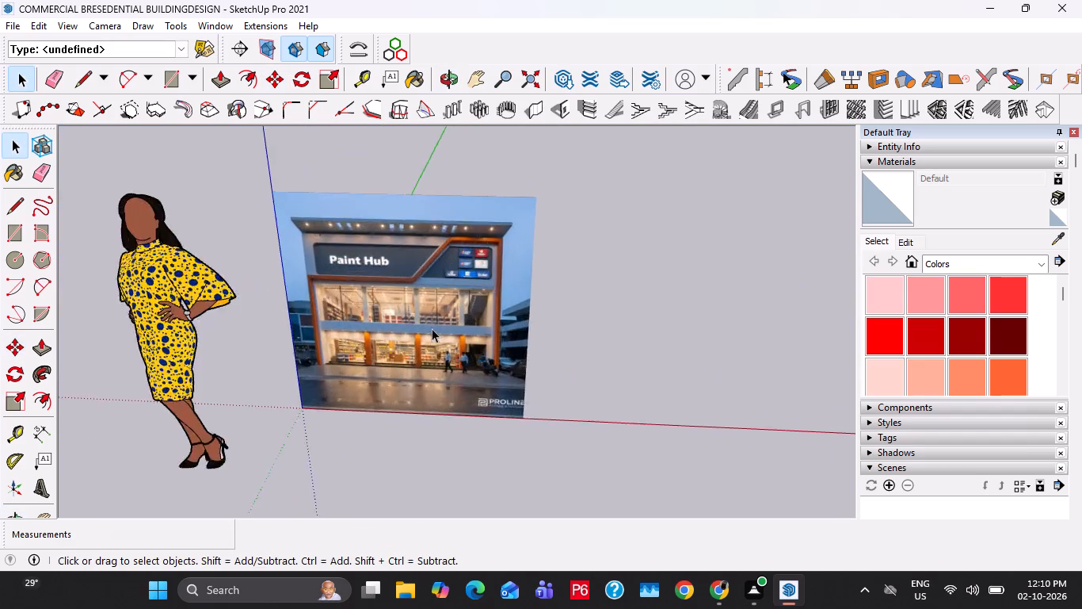
pyautogui.scroll(3, 432, 328)
pyautogui.moveTo(446, 380); pyautogui.dragTo(470, 259, button='middle')
pyautogui.scroll(-2, 444, 274)
pyautogui.keyDown('shift'); pyautogui.moveTo(443, 281); pyautogui.dragTo(325, 361, button='middle'); pyautogui.keyUp('shift')
pyautogui.keyDown('shift'); pyautogui.scroll(1, 322, 344); pyautogui.keyUp('shift')
pyautogui.scroll(-2, 322, 341)
pyautogui.moveTo(302, 378); pyautogui.dragTo(275, 416, button='middle')
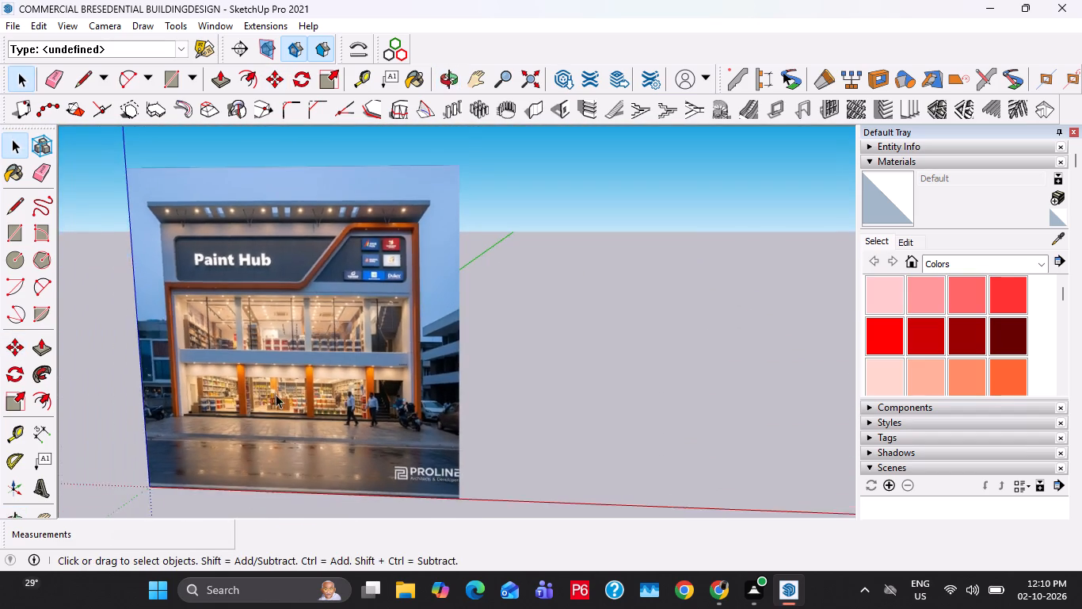
# Create guides along the green and red axes, plus one parallel to the green axis just past the reference image.
pyautogui.scroll(-4, 276, 394)
pyautogui.keyDown('shift'); pyautogui.moveTo(368, 381); pyautogui.dragTo(247, 349, button='middle'); pyautogui.keyUp('shift')
pyautogui.scroll(-2, 387, 331)
pyautogui.moveTo(380, 343); pyautogui.dragTo(370, 382, button='middle')
pyautogui.press('t')
pyautogui.doubleClick(353, 255)
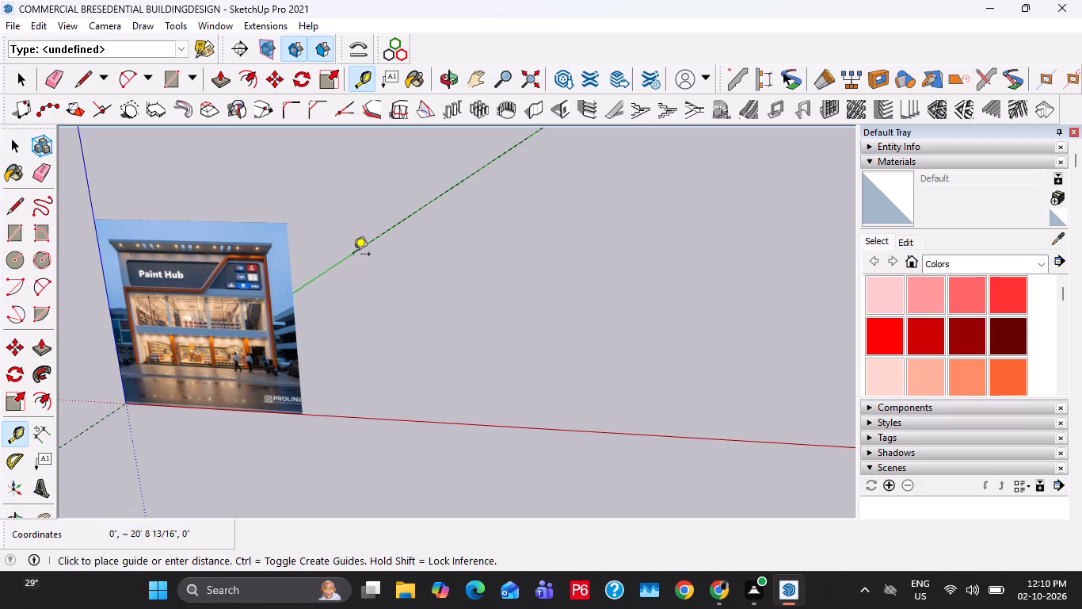
pyautogui.click(339, 260)
pyautogui.click(420, 331)
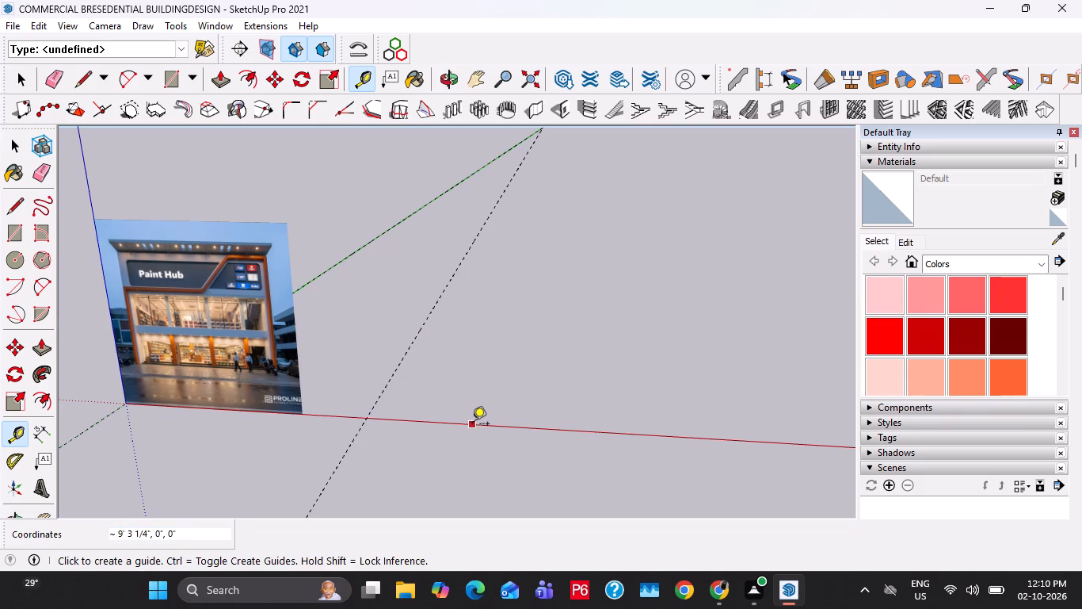
pyautogui.doubleClick(472, 425)
# Place a guide 30' along the red axis from the guide beside the image, parallel to the green axis.
pyautogui.moveTo(442, 419); pyautogui.dragTo(497, 416, button='middle')
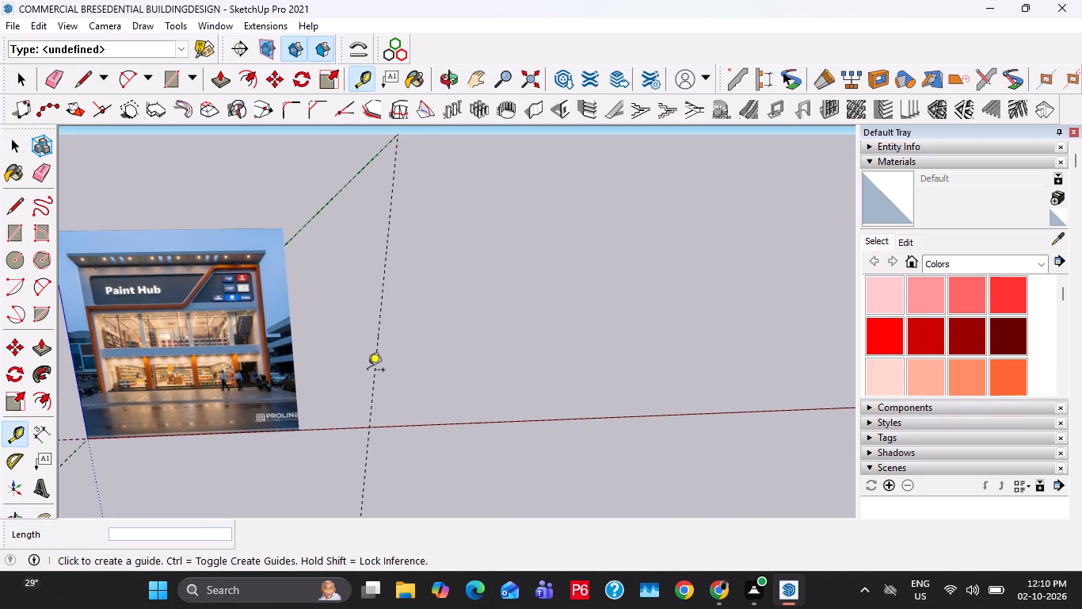
pyautogui.click(378, 381)
pyautogui.write("30'")
pyautogui.press('Return')
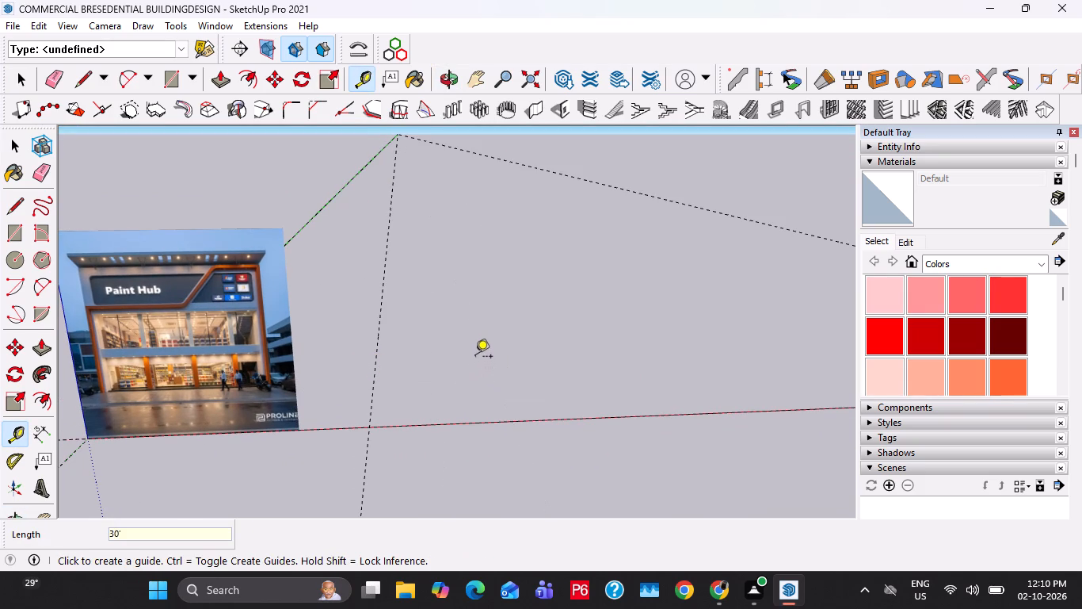
# Place a guide parallel to the red axis, offset 9" from it along the green direction.
pyautogui.scroll(-2, 475, 358)
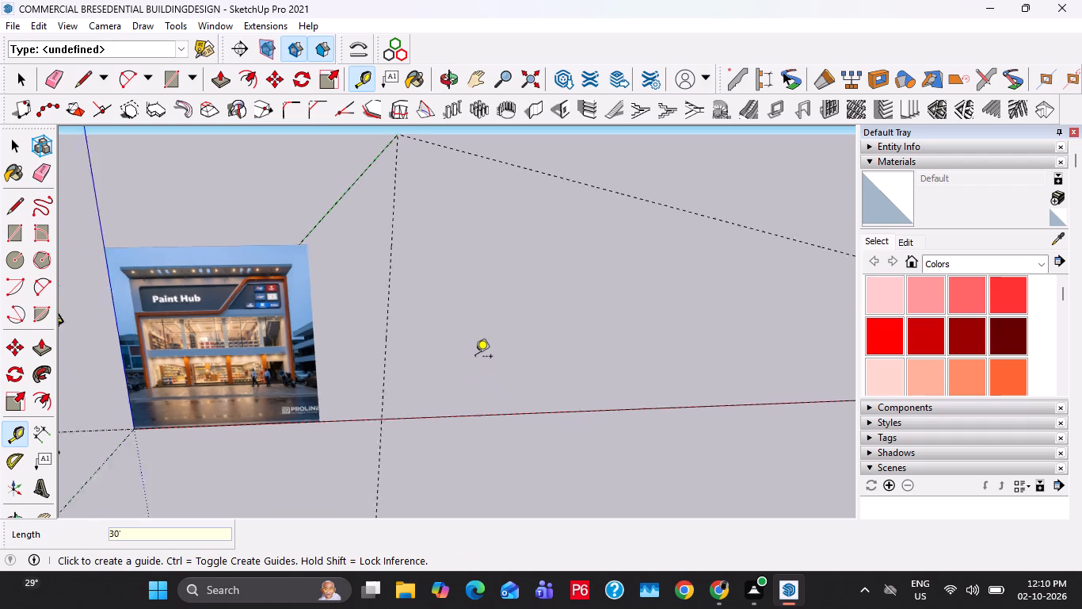
pyautogui.scroll(-3, 475, 358)
pyautogui.keyDown('shift'); pyautogui.moveTo(493, 370); pyautogui.dragTo(406, 384, button='middle'); pyautogui.keyUp('shift')
pyautogui.scroll(1, 421, 396)
pyautogui.click(422, 408)
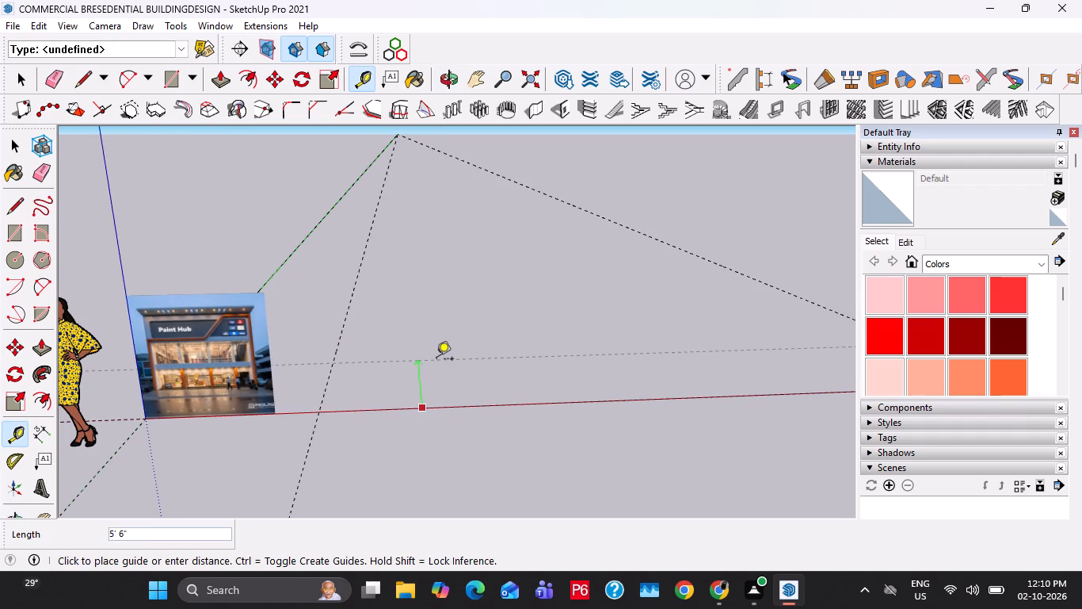
pyautogui.write('9"')
pyautogui.press('Return')
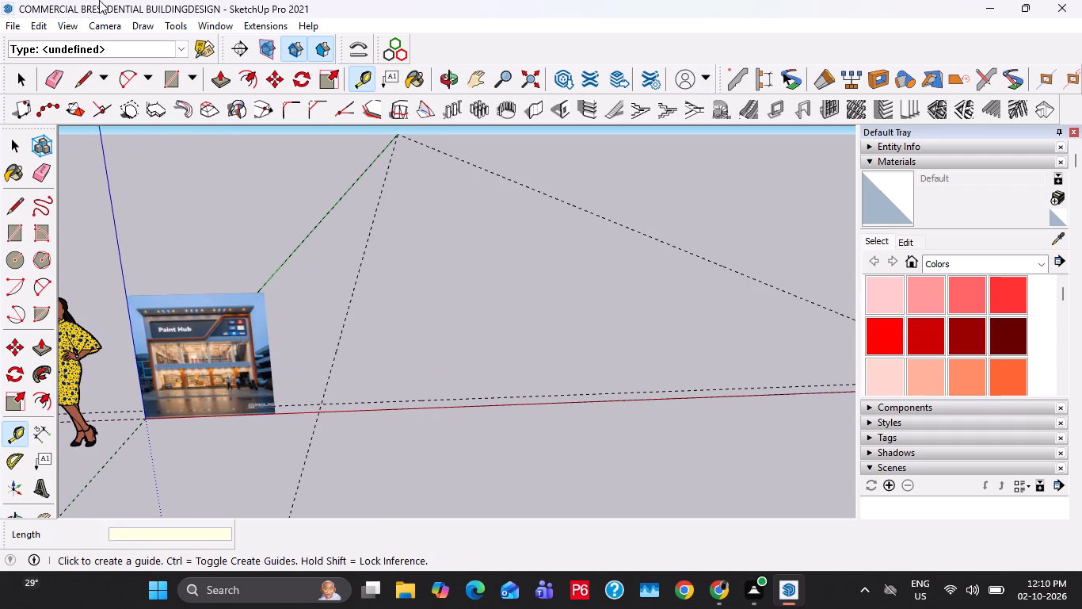
pyautogui.press('space')
# Draw a 30' by 9" wall footprint rectangle between the guide intersections along the red axis.
pyautogui.press('f')
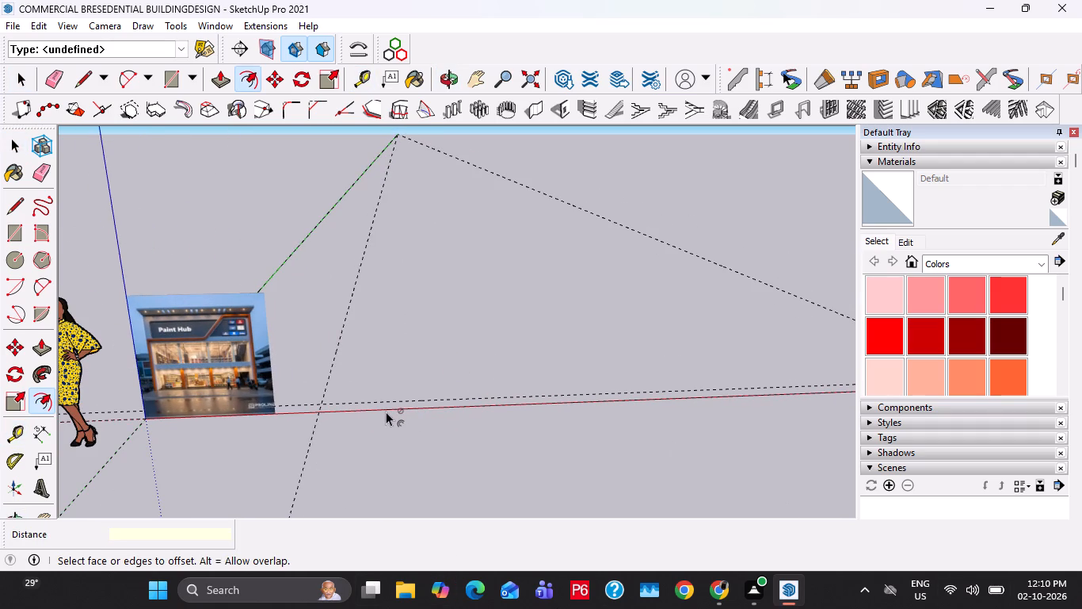
pyautogui.press('r')
pyautogui.click(322, 402)
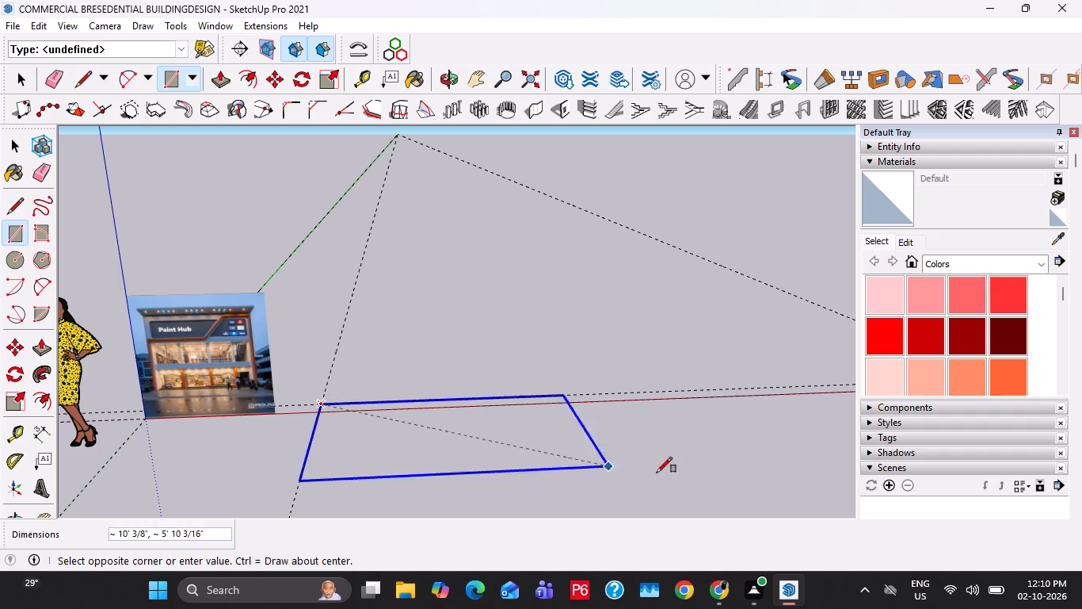
pyautogui.keyDown('shift'); pyautogui.scroll(-1, 795, 488); pyautogui.keyUp('shift')
pyautogui.keyDown('shift'); pyautogui.moveTo(795, 488); pyautogui.dragTo(473, 506, button='middle'); pyautogui.keyUp('shift')
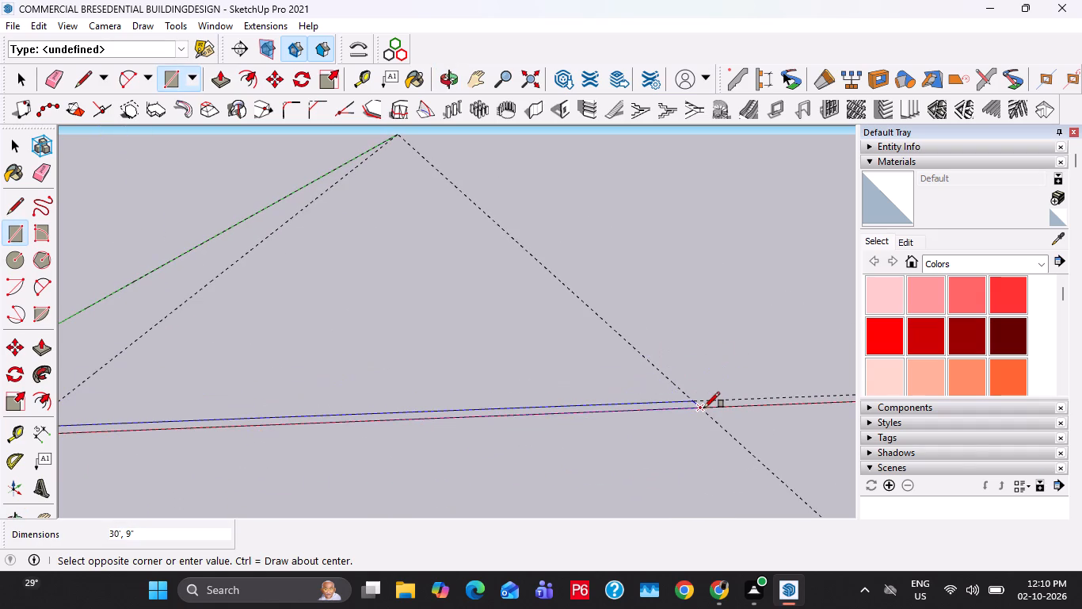
pyautogui.click(704, 408)
pyautogui.press('space')
# Push/Pull the wall footprint up to a height of 12'.
pyautogui.press('p')
pyautogui.click(688, 405)
pyautogui.write("12'")
pyautogui.press('Return')
pyautogui.press('space')
# Select the whole wall solid and make it a group.
pyautogui.tripleClick(615, 356)
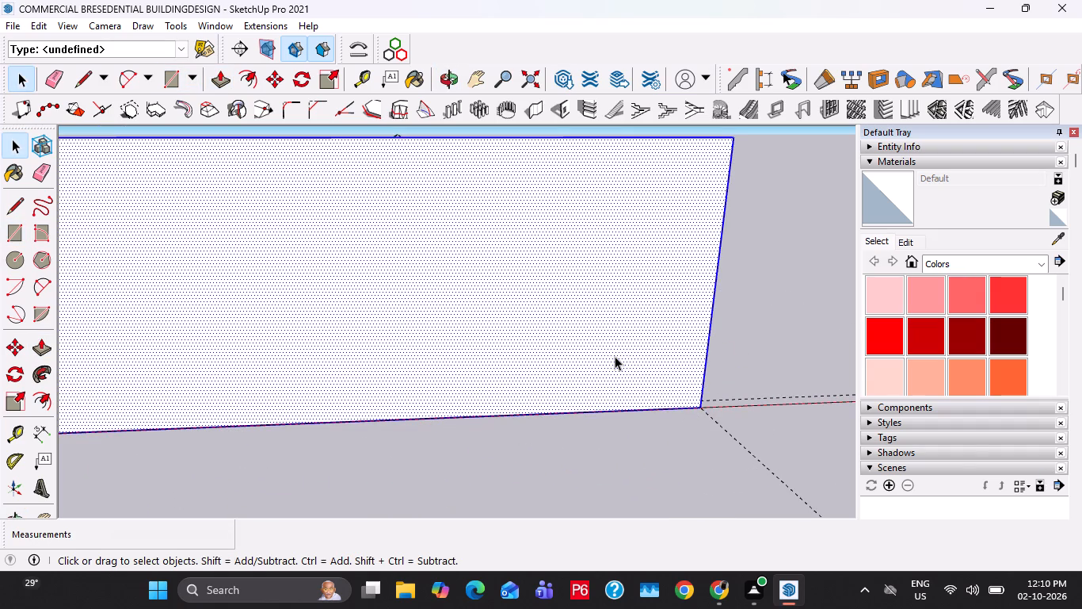
pyautogui.click(615, 356)
pyautogui.rightClick(615, 356)
pyautogui.click(672, 218)
# Make a copy of the wall group rotated 90 degrees on the ground plane.
pyautogui.scroll(-10, 653, 316)
pyautogui.scroll(11, 353, 351)
pyautogui.moveTo(570, 357); pyautogui.dragTo(589, 330, button='middle')
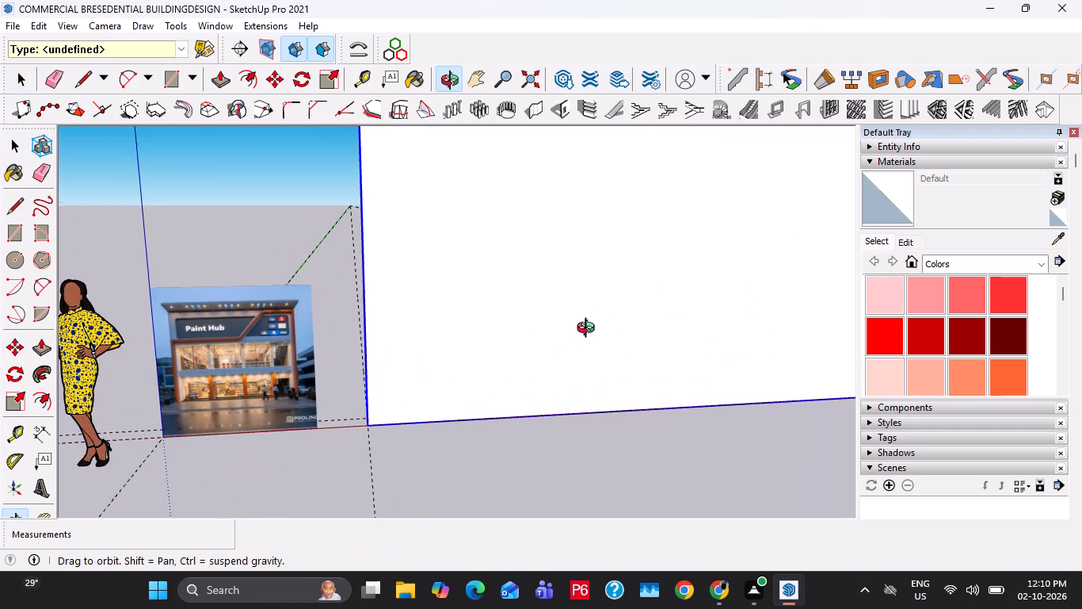
pyautogui.moveTo(589, 330); pyautogui.dragTo(585, 375, button='middle')
pyautogui.keyDown('shift'); pyautogui.scroll(-6, 582, 367); pyautogui.keyUp('shift')
pyautogui.moveTo(577, 356); pyautogui.dragTo(815, 413, button='middle')
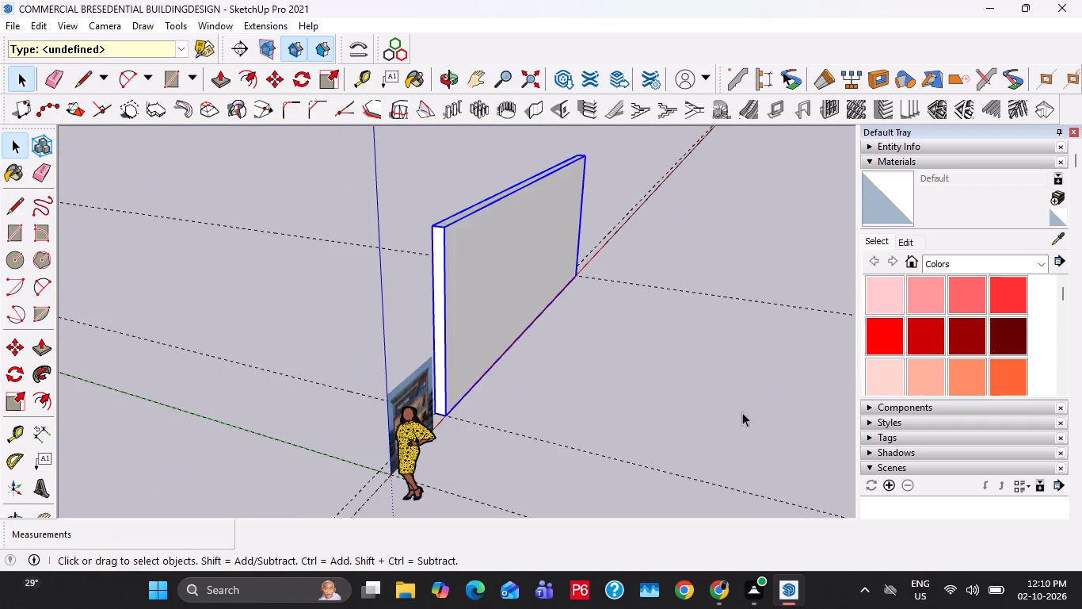
pyautogui.scroll(-1, 720, 412)
pyautogui.press('q')
pyautogui.click(547, 433)
pyautogui.click(633, 354)
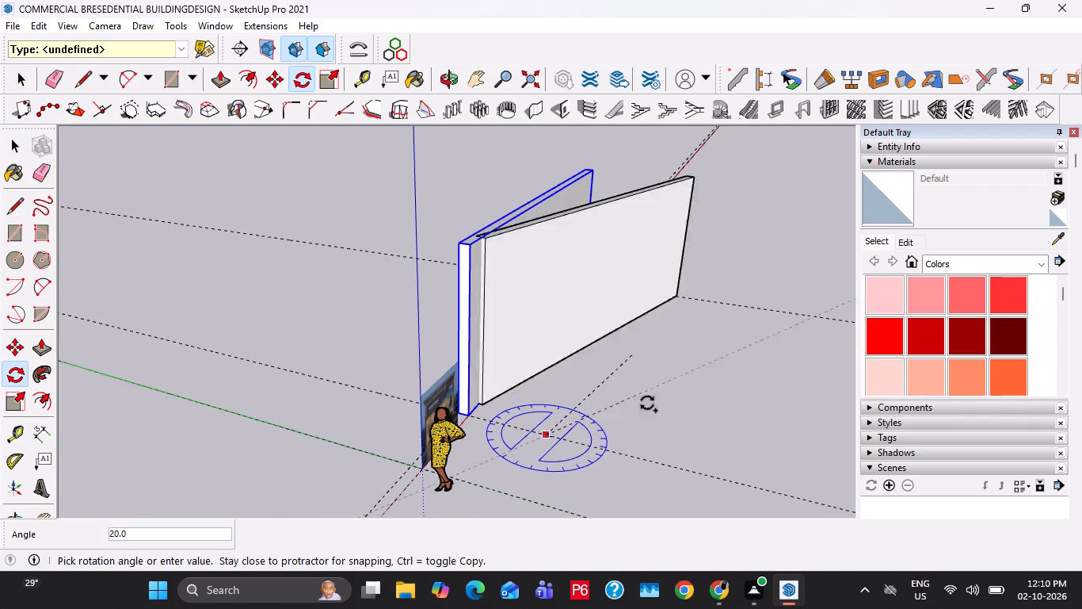
pyautogui.write('90')
pyautogui.press('Return')
pyautogui.press('space')
# Move the rotated wall copy so its bottom corner meets the first wall's end nearest the reference image.
pyautogui.scroll(-4, 594, 344)
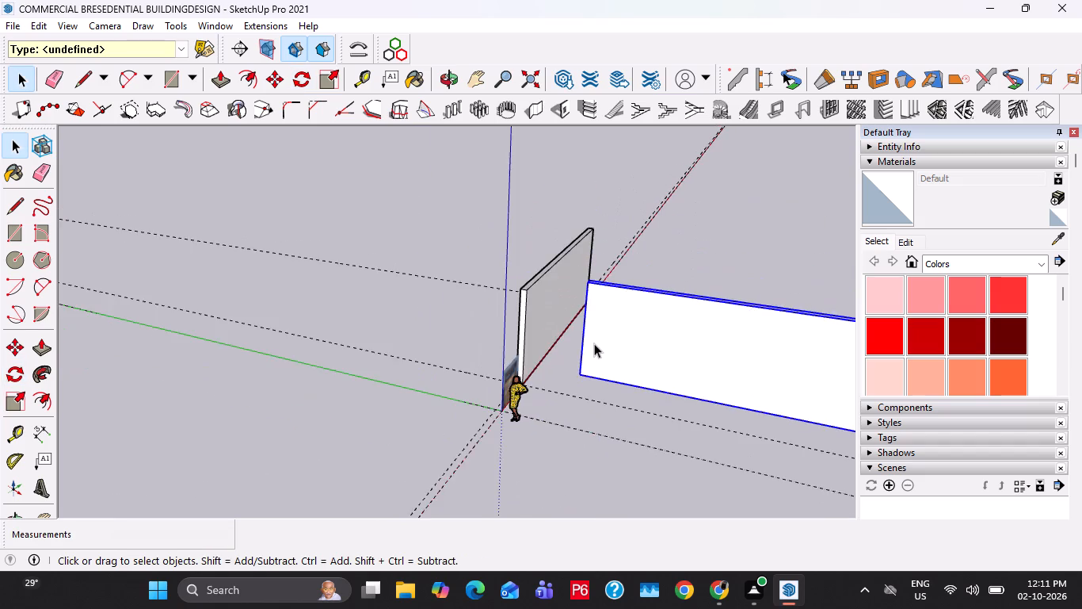
pyautogui.scroll(-5, 594, 343)
pyautogui.press('m')
pyautogui.click(798, 409)
pyautogui.moveTo(544, 370); pyautogui.dragTo(741, 402, button='middle')
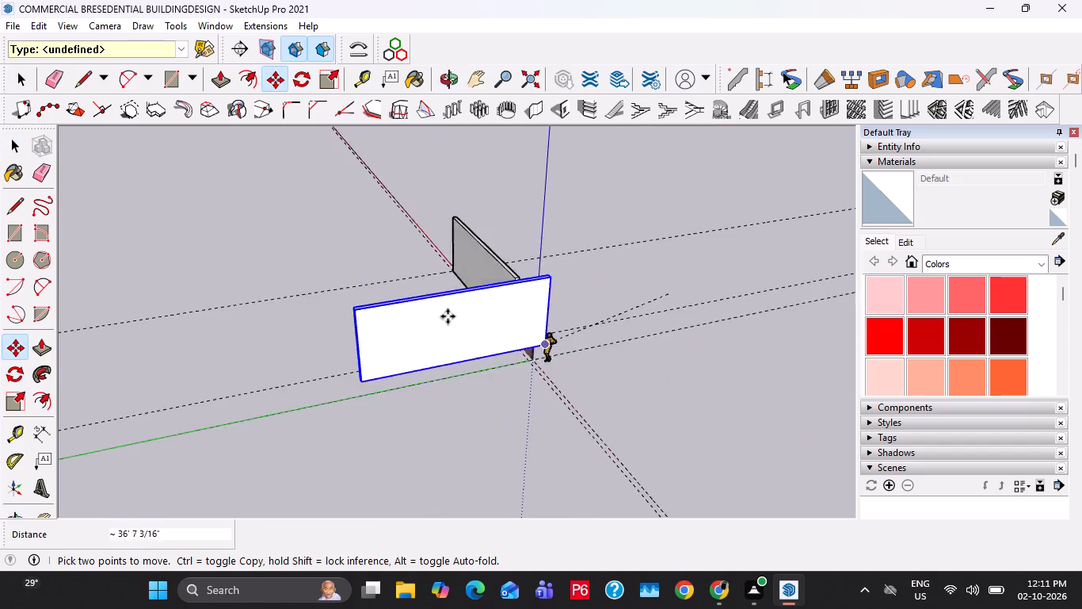
pyautogui.scroll(12, 398, 307)
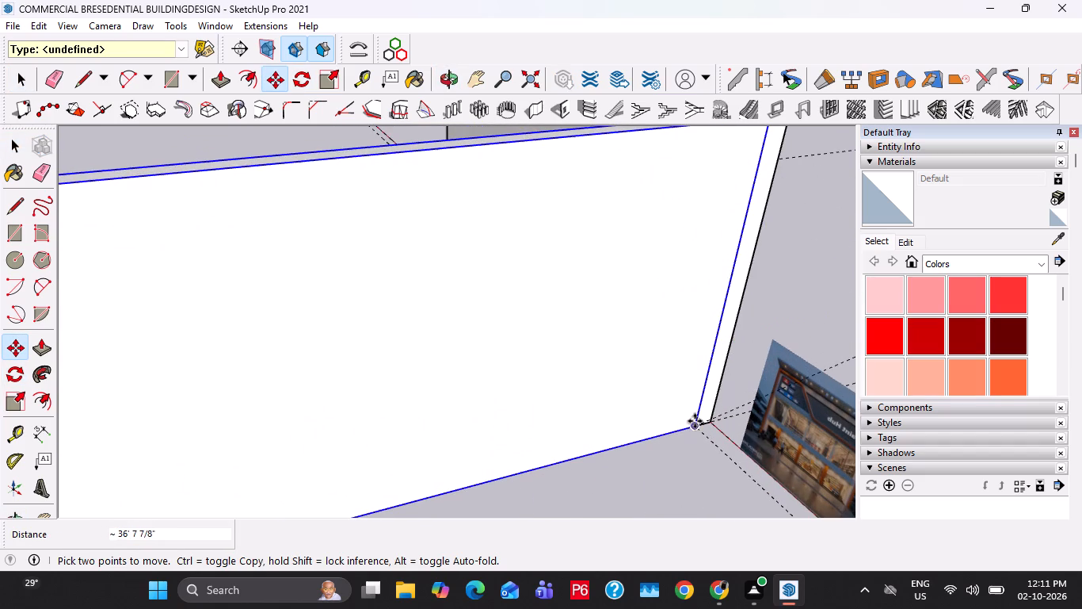
pyautogui.click(695, 421)
# Copy the perpendicular side wall to the opposite end of the first wall.
pyautogui.click(696, 431)
pyautogui.scroll(-4, 425, 254)
pyautogui.keyDown('shift'); pyautogui.moveTo(419, 251); pyautogui.dragTo(444, 346, button='middle'); pyautogui.keyUp('shift')
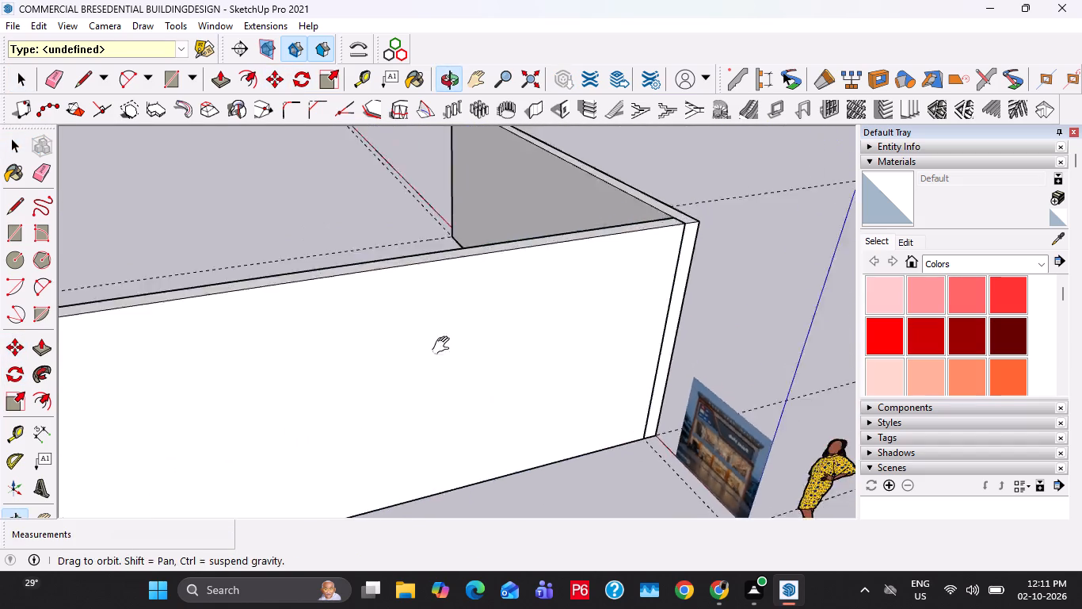
pyautogui.keyDown('shift'); pyautogui.moveTo(444, 346); pyautogui.dragTo(509, 541, button='middle'); pyautogui.keyUp('shift')
pyautogui.scroll(2, 451, 358)
pyautogui.click(485, 322)
# Move the second side wall by its bottom corner so it lines up with the first wall's far end.
pyautogui.moveTo(481, 288); pyautogui.dragTo(395, 325, button='middle')
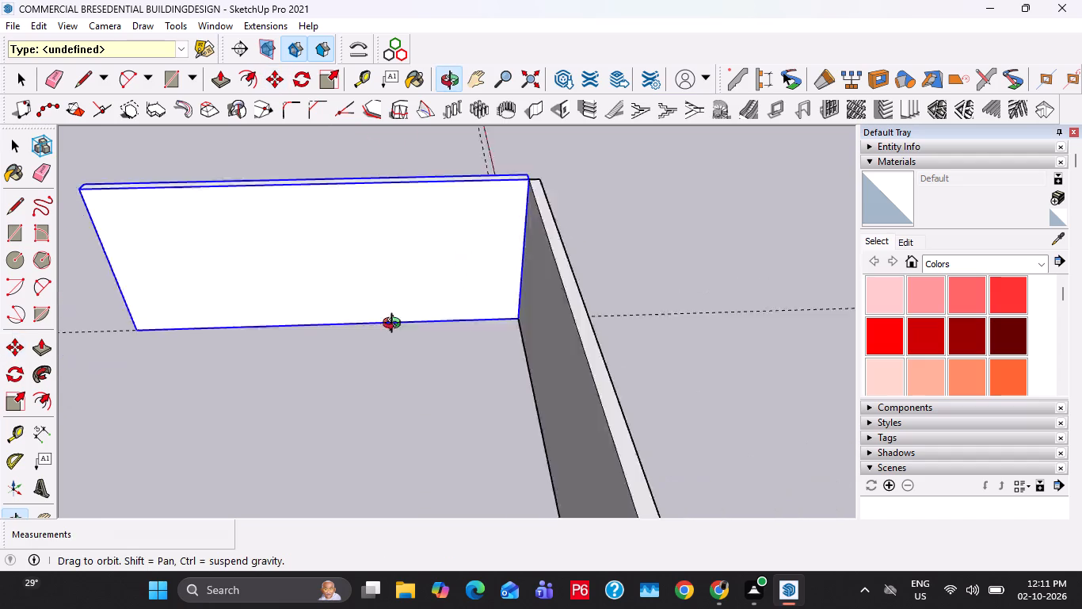
pyautogui.moveTo(395, 325); pyautogui.dragTo(32, 283, button='middle')
pyautogui.scroll(1, 652, 312)
pyautogui.middleClick(429, 297)
pyautogui.moveTo(520, 520); pyautogui.dragTo(219, 502, button='middle')
pyautogui.moveTo(634, 491); pyautogui.dragTo(398, 456, button='middle')
pyautogui.scroll(2, 360, 441)
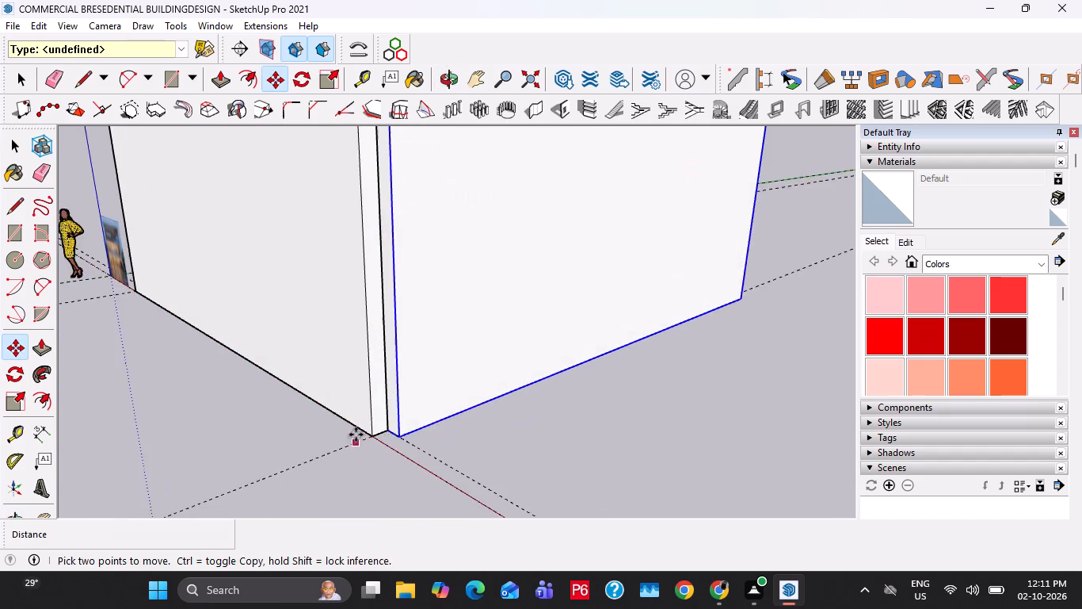
pyautogui.scroll(3, 356, 435)
pyautogui.click(388, 429)
pyautogui.click(374, 438)
pyautogui.press('space')
pyautogui.click(649, 434)
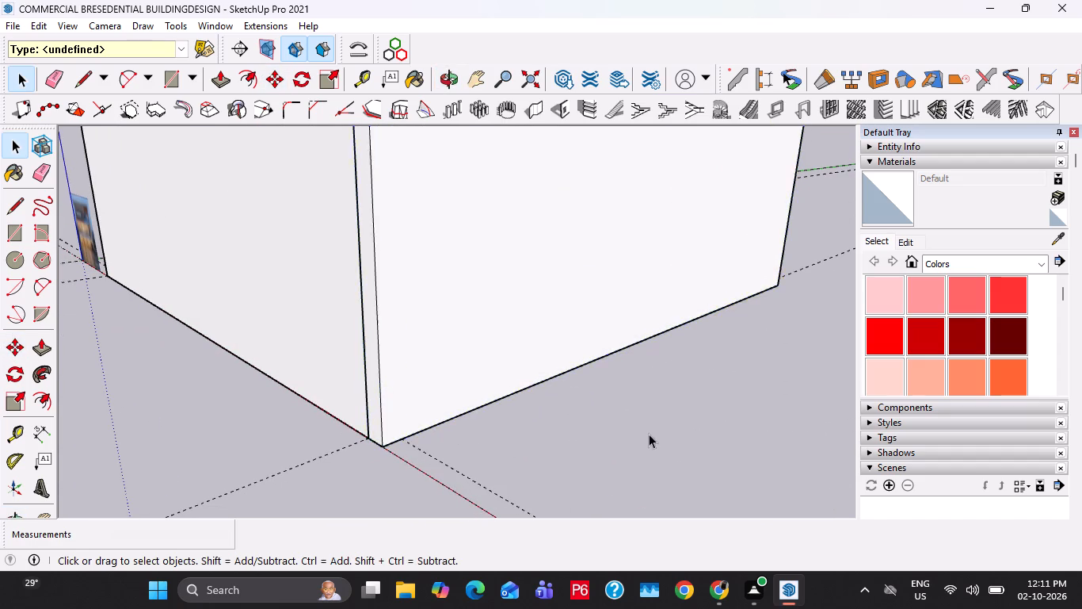
# Push/Pull the free end face of the side wall farthest from the reference image outward by 20'.
pyautogui.scroll(-10, 498, 367)
pyautogui.moveTo(460, 320); pyautogui.dragTo(311, 319, button='middle')
pyautogui.scroll(-1, 611, 326)
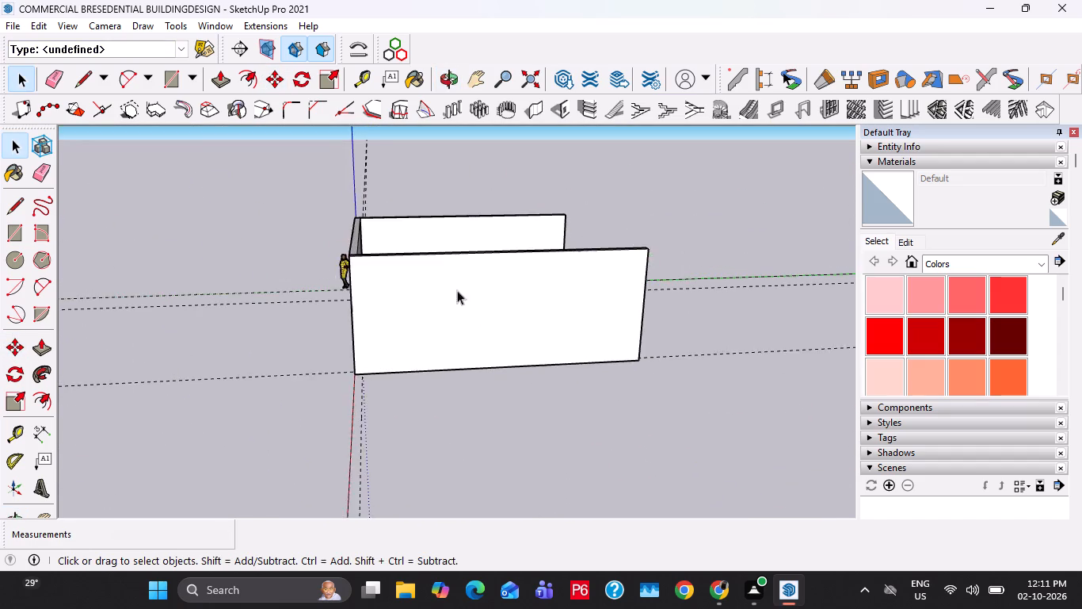
pyautogui.scroll(-2, 457, 290)
pyautogui.doubleClick(540, 308)
pyautogui.moveTo(597, 287); pyautogui.dragTo(394, 278, button='middle')
pyautogui.scroll(4, 535, 372)
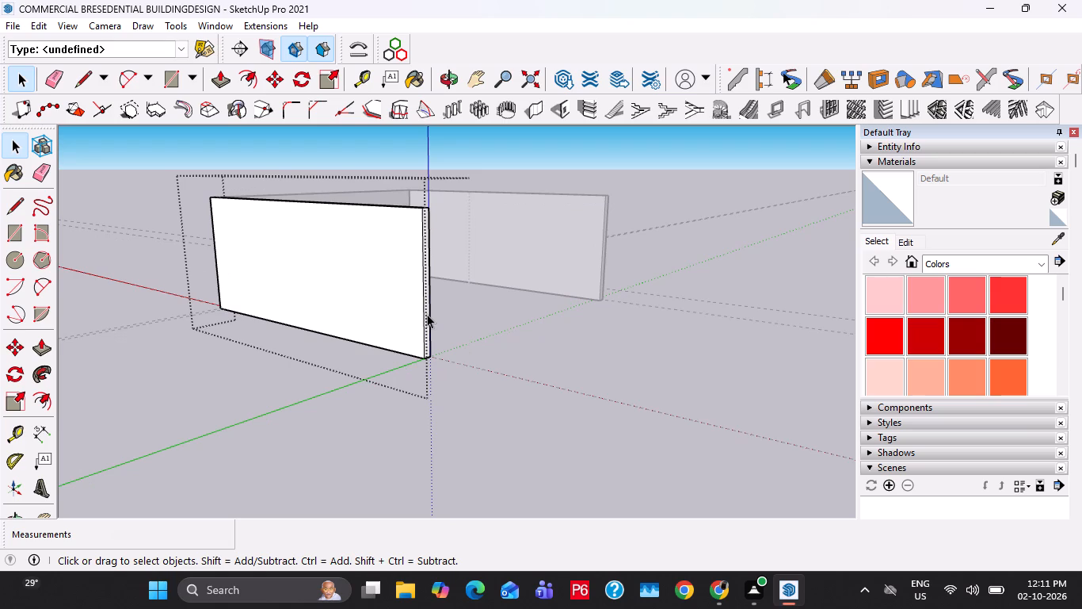
pyautogui.press('p')
pyautogui.click(429, 341)
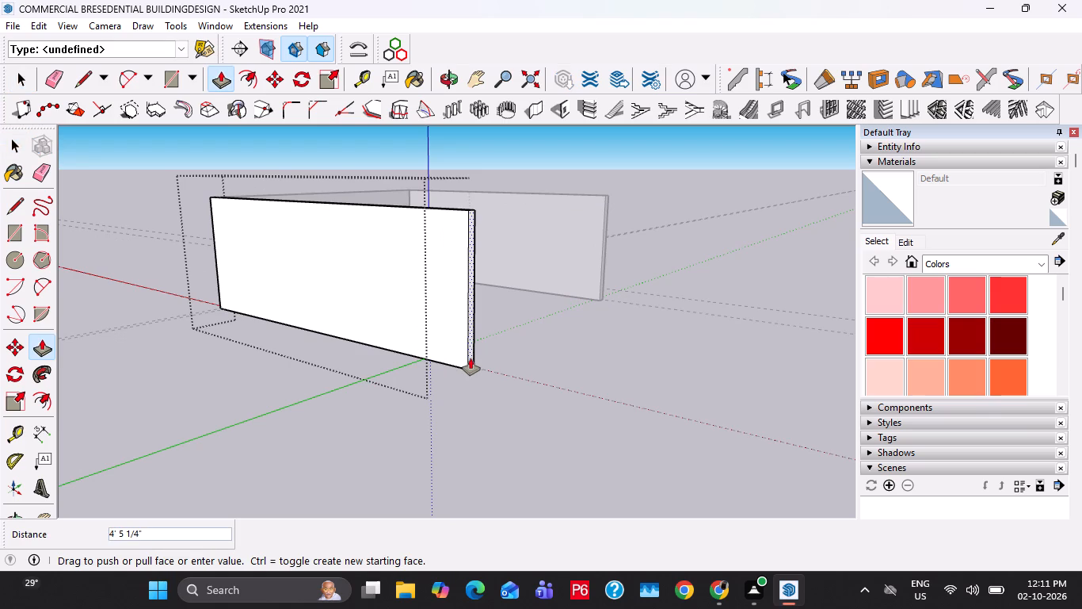
pyautogui.write("20'")
pyautogui.press('Return')
pyautogui.moveTo(549, 313); pyautogui.dragTo(410, 399, button='middle')
pyautogui.press('space')
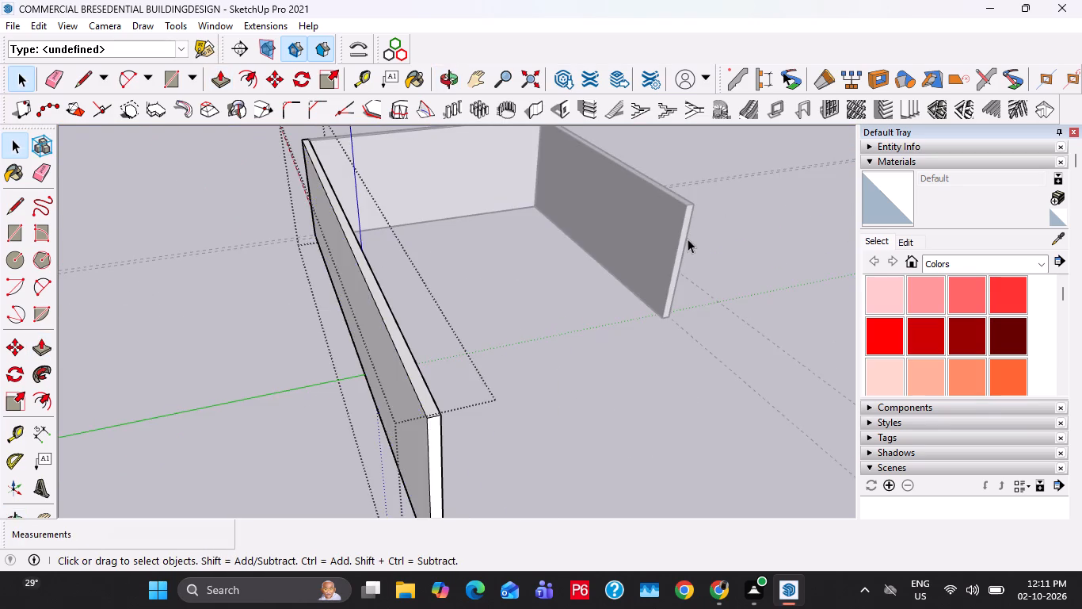
# Extend the other side wall's free end by 19' 3", using the already lengthened wall's end as reference.
pyautogui.doubleClick(688, 239)
pyautogui.press('p')
pyautogui.click(688, 239)
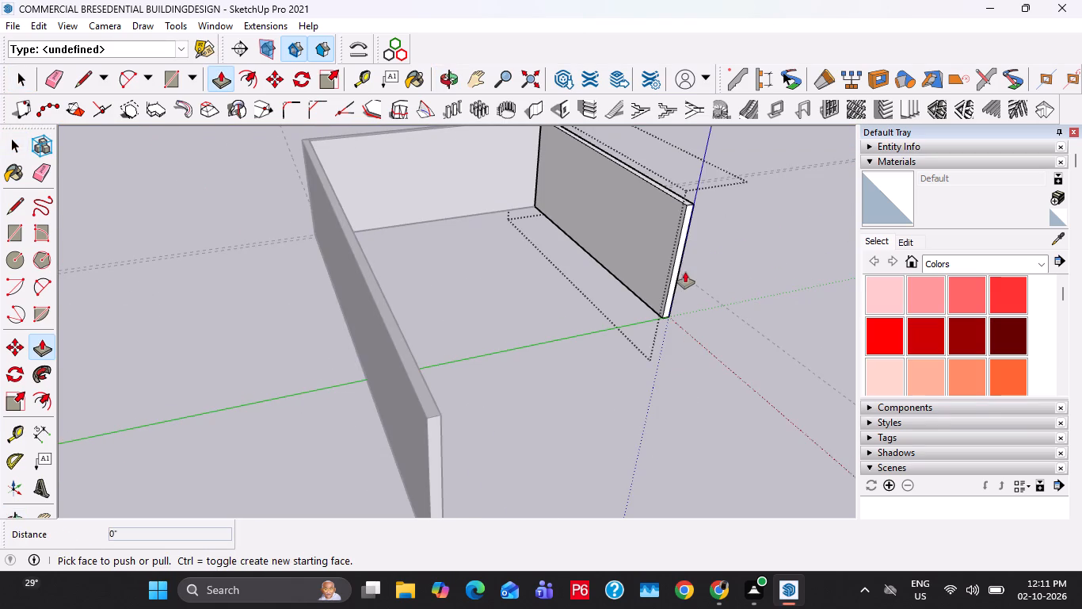
pyautogui.click(678, 259)
pyautogui.click(444, 412)
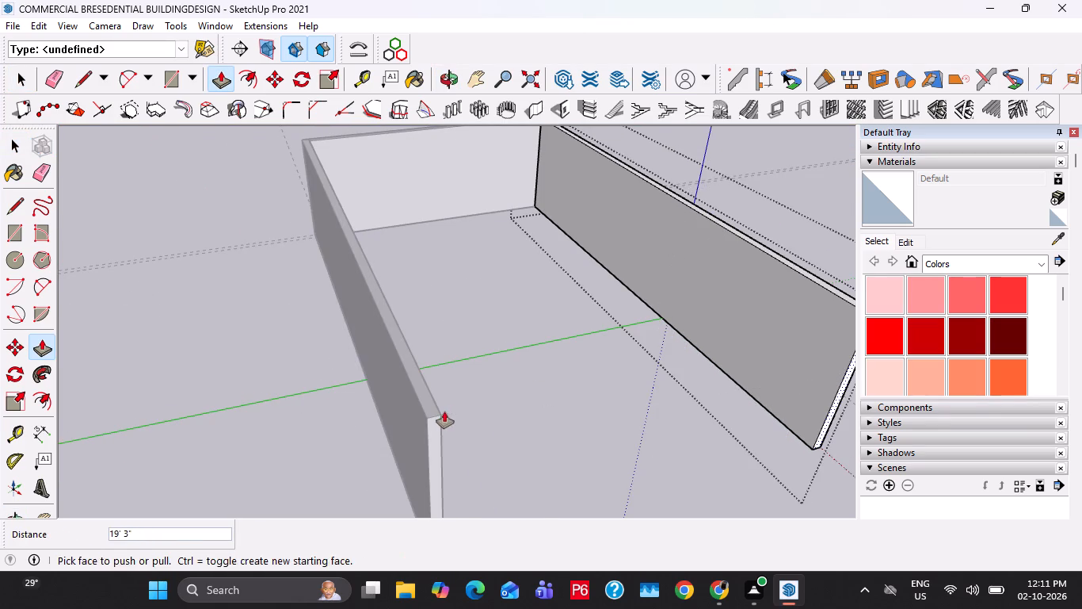
pyautogui.press('space')
pyautogui.press('Escape')
pyautogui.press('Escape')
# Copy the first wall from its inner bottom corner to the open end of the side walls, about 49' 3" away.
pyautogui.click(518, 182)
pyautogui.press('m')
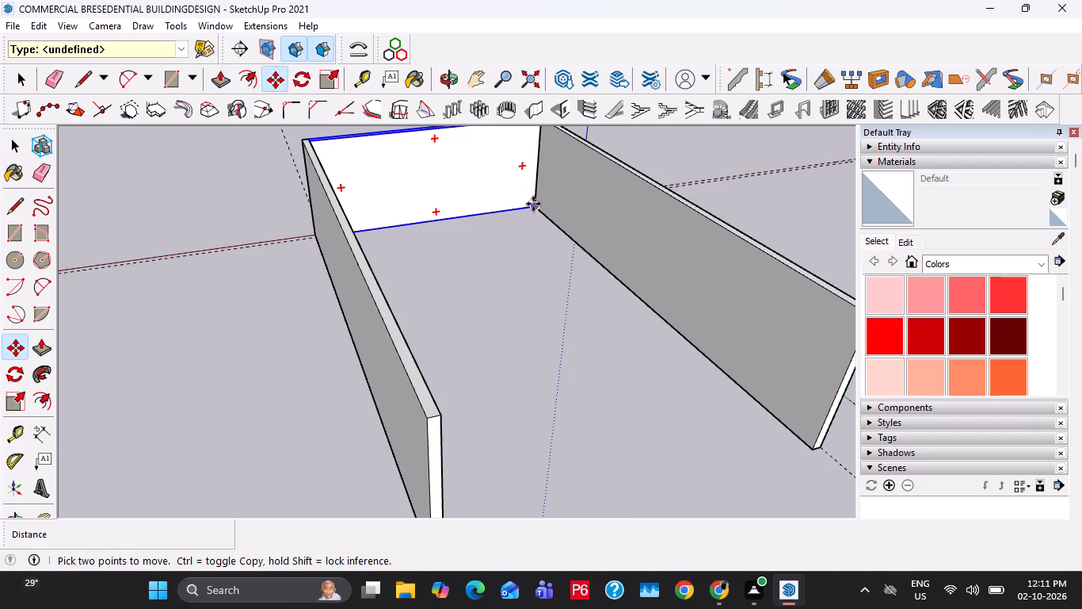
pyautogui.click(533, 204)
pyautogui.keyDown('shift'); pyautogui.moveTo(702, 458); pyautogui.dragTo(528, 331, button='middle'); pyautogui.keyUp('shift')
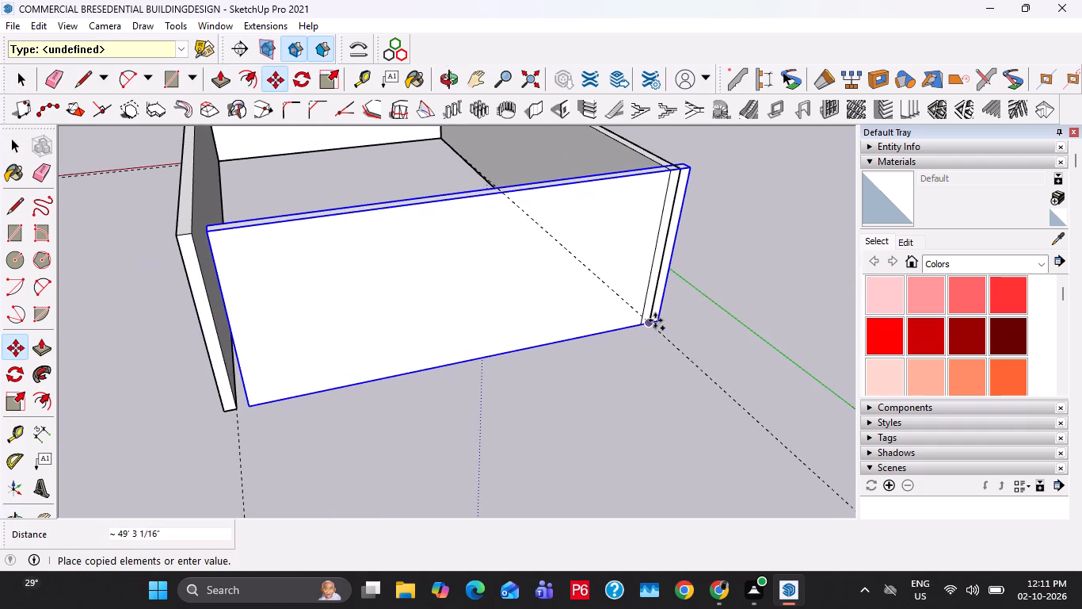
pyautogui.click(655, 320)
# Move the copied end wall by its bottom corner so it meets the end corner of the neighbouring side wall.
pyautogui.scroll(3, 246, 374)
pyautogui.moveTo(251, 416); pyautogui.dragTo(435, 390, button='middle')
pyautogui.keyDown('shift'); pyautogui.moveTo(367, 437); pyautogui.dragTo(378, 411, button='middle'); pyautogui.keyUp('shift')
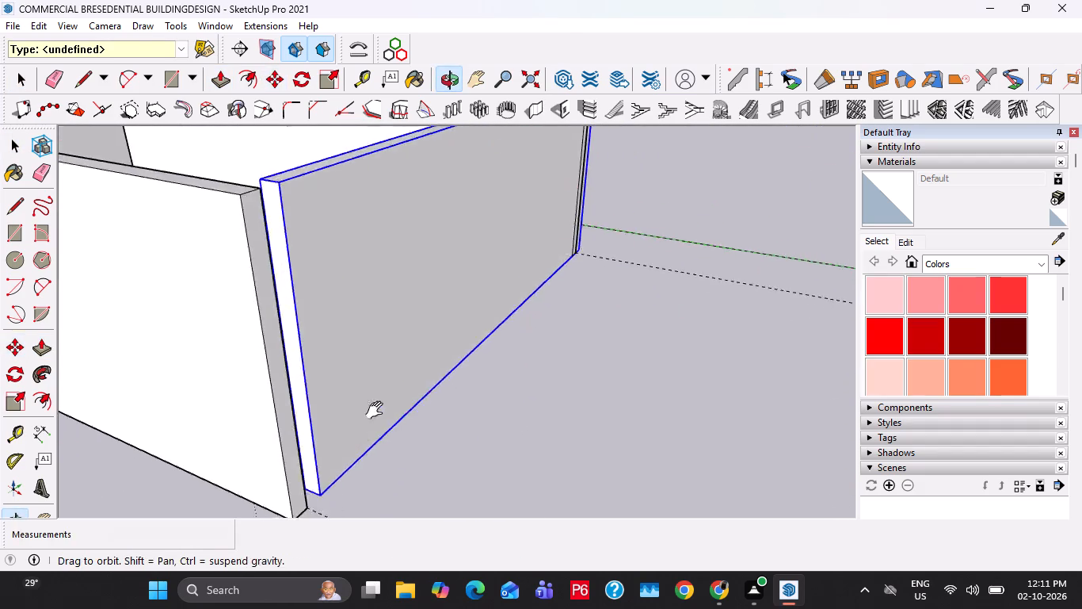
pyautogui.keyDown('shift'); pyautogui.moveTo(378, 411); pyautogui.dragTo(438, 302, button='middle'); pyautogui.keyUp('shift')
pyautogui.scroll(4, 401, 346)
pyautogui.middleClick(401, 347)
pyautogui.click(371, 359)
pyautogui.click(356, 392)
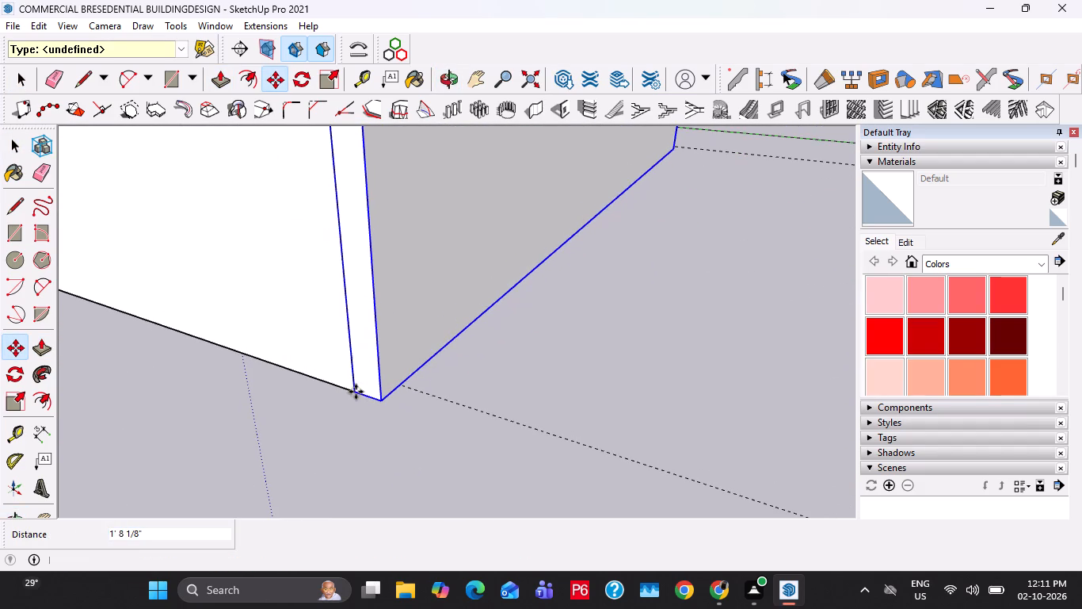
pyautogui.press('space')
pyautogui.click(459, 358)
# Extend the copied end wall's short end face until it is flush with the adjoining side wall's outer face.
pyautogui.scroll(-13, 459, 356)
pyautogui.moveTo(613, 203); pyautogui.dragTo(250, 289, button='middle')
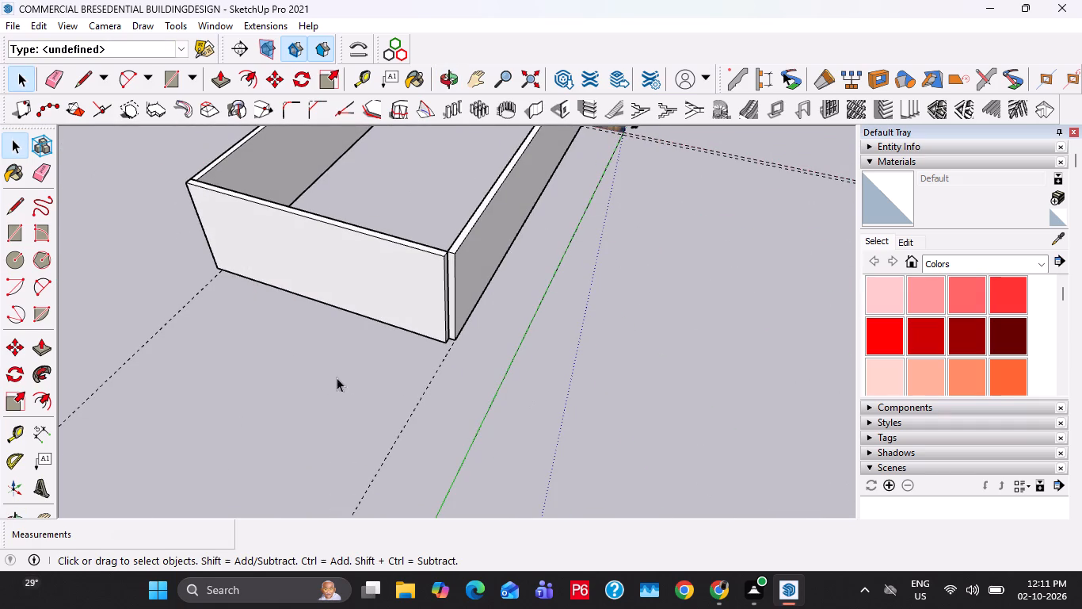
pyautogui.doubleClick(414, 267)
pyautogui.scroll(8, 448, 287)
pyautogui.press('p')
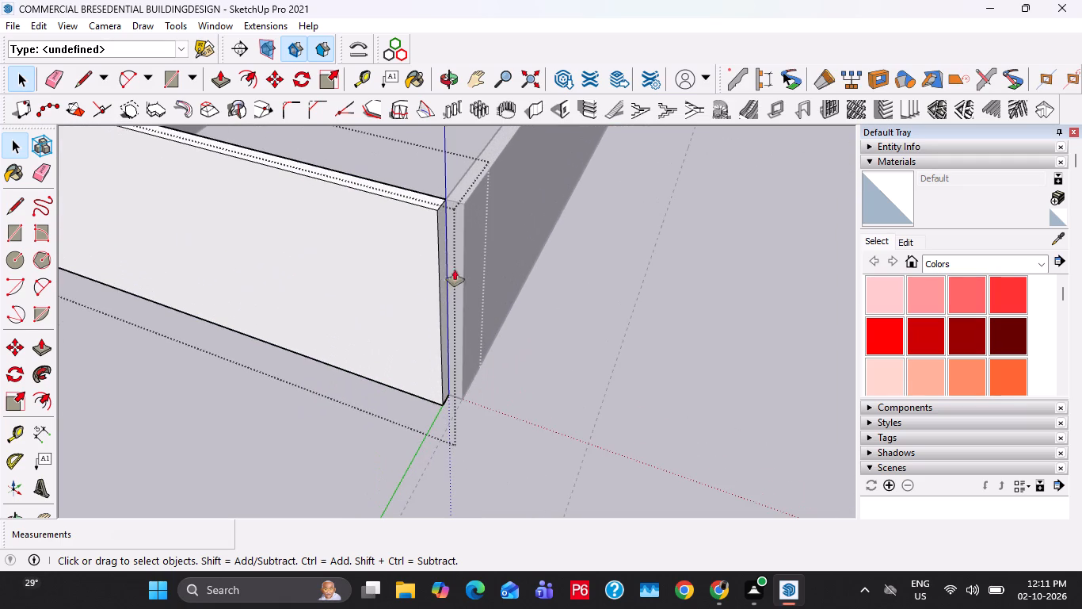
pyautogui.click(441, 237)
pyautogui.click(487, 179)
pyautogui.press('space')
pyautogui.press('Escape')
pyautogui.scroll(-6, 487, 184)
pyautogui.press('space')
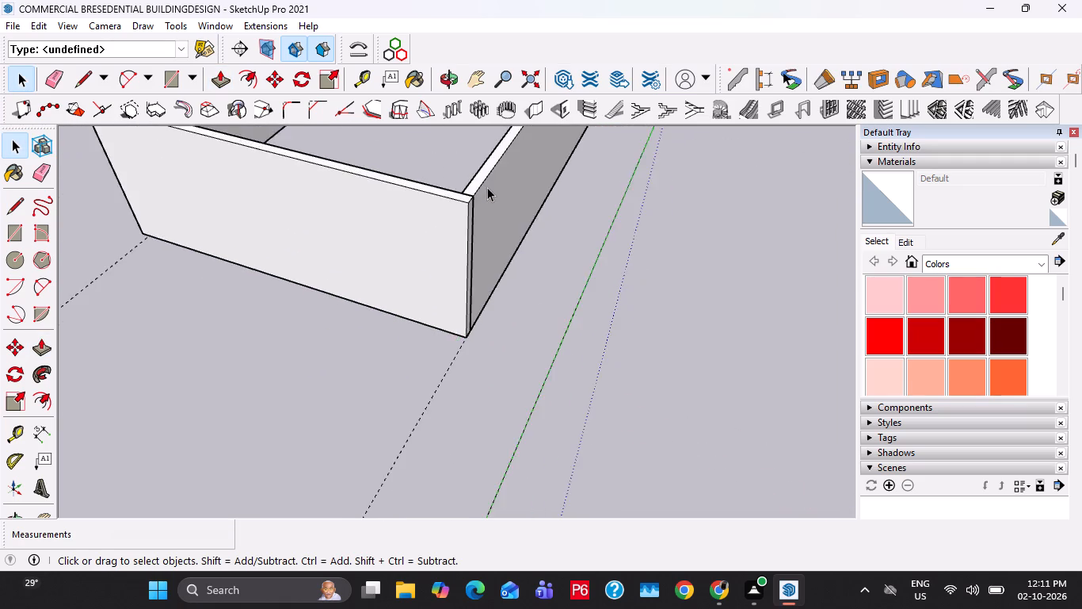
# Draw a 50' 9" by 30' 9" roof rectangle on the wall tops between opposite outer corners.
pyautogui.scroll(-11, 487, 187)
pyautogui.moveTo(513, 232); pyautogui.dragTo(253, 242, button='middle')
pyautogui.scroll(7, 683, 212)
pyautogui.moveTo(612, 225); pyautogui.dragTo(593, 293, button='middle')
pyautogui.press('r')
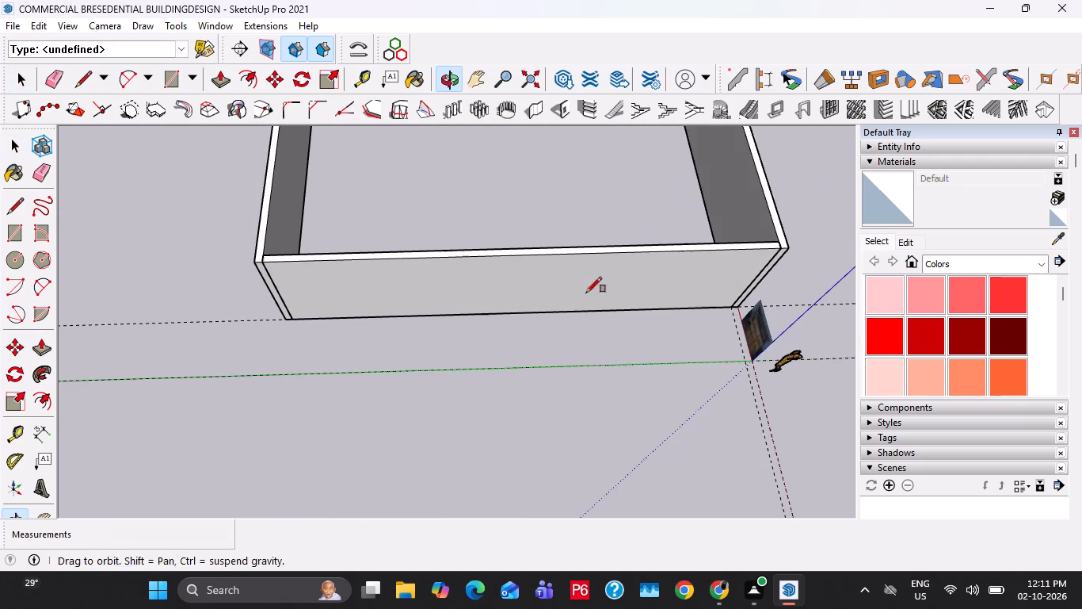
pyautogui.click(258, 266)
pyautogui.keyDown('shift'); pyautogui.moveTo(626, 188); pyautogui.dragTo(599, 246, button='middle'); pyautogui.keyUp('shift')
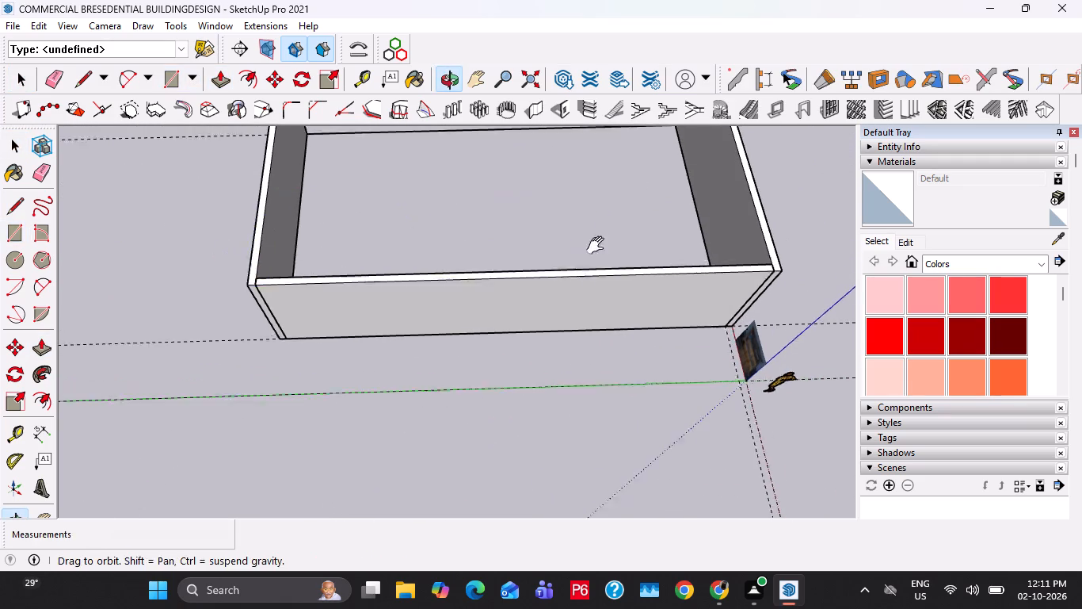
pyautogui.keyDown('shift'); pyautogui.moveTo(599, 246); pyautogui.dragTo(528, 327, button='middle'); pyautogui.keyUp('shift')
pyautogui.keyDown('shift'); pyautogui.moveTo(636, 159); pyautogui.dragTo(627, 268, button='middle'); pyautogui.keyUp('shift')
pyautogui.scroll(2, 631, 245)
pyautogui.click(638, 236)
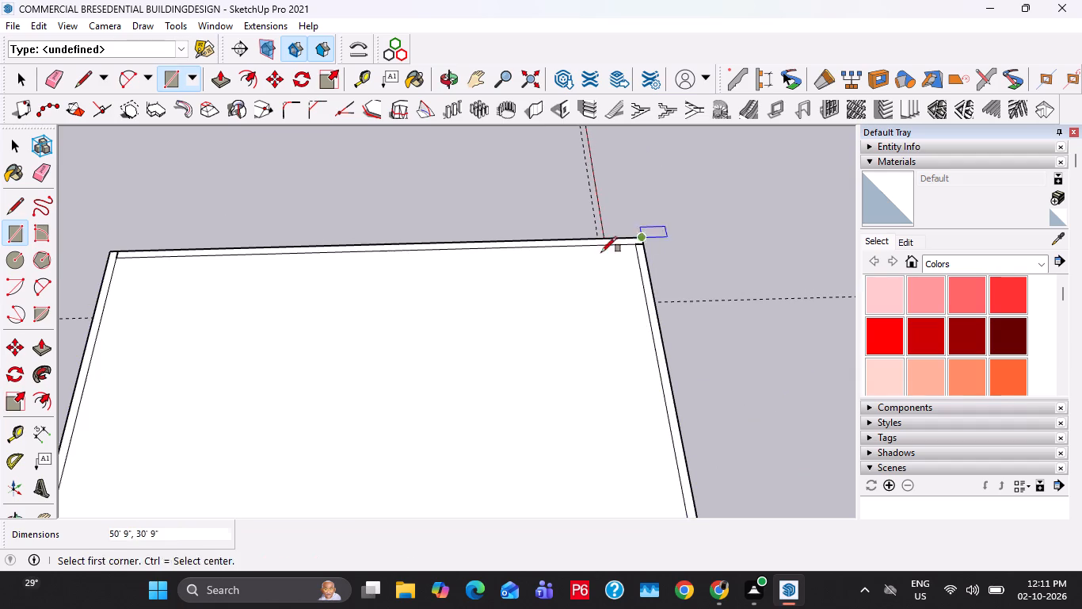
# Push/Pull the roof rectangle up 6" as a slab and make the whole slab a group.
pyautogui.press('space')
pyautogui.click(365, 309)
pyautogui.press('p')
pyautogui.click(365, 309)
pyautogui.write('6"')
pyautogui.press('Return')
pyautogui.press('space')
pyautogui.tripleClick(366, 339)
pyautogui.rightClick(366, 339)
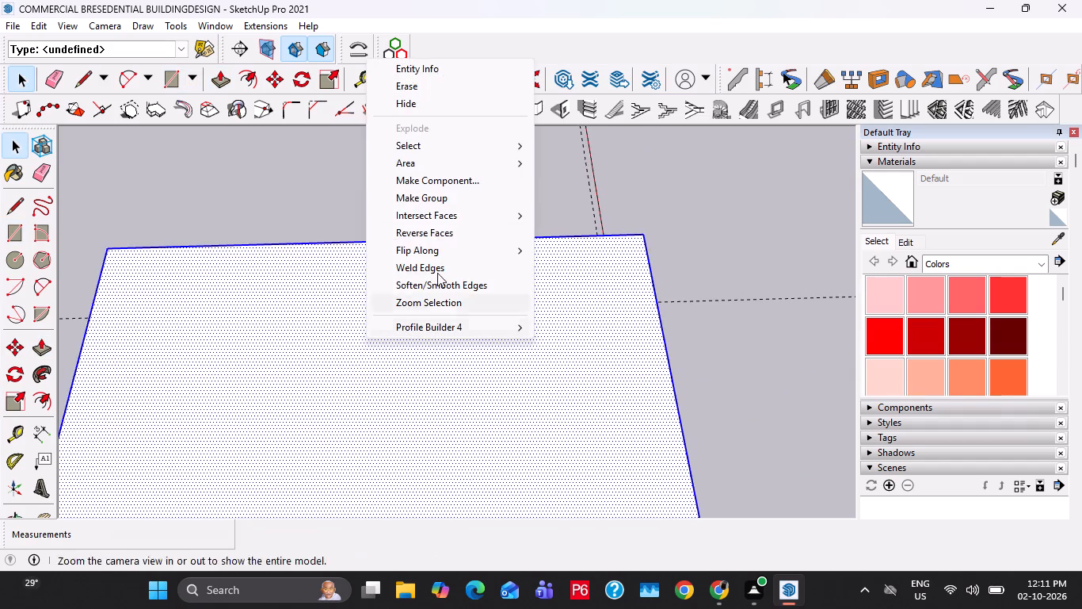
pyautogui.click(454, 193)
# Delete all guides from the model.
pyautogui.scroll(-20, 295, 300)
pyautogui.scroll(-5, 295, 300)
pyautogui.scroll(2, 325, 367)
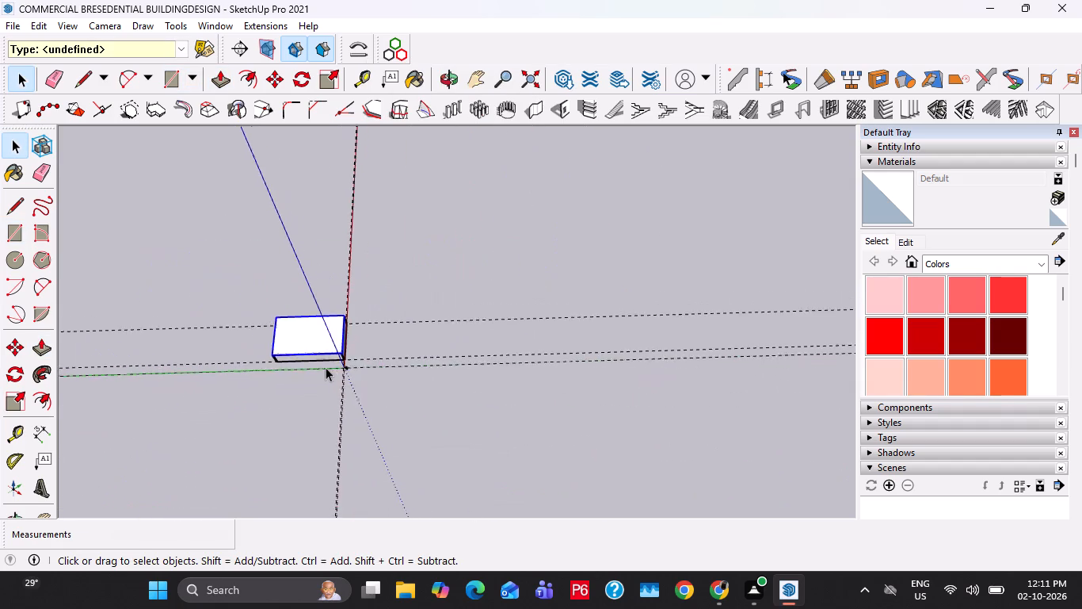
pyautogui.scroll(12, 326, 367)
pyautogui.moveTo(367, 384); pyautogui.dragTo(223, 267, button='middle')
pyautogui.scroll(13, 344, 300)
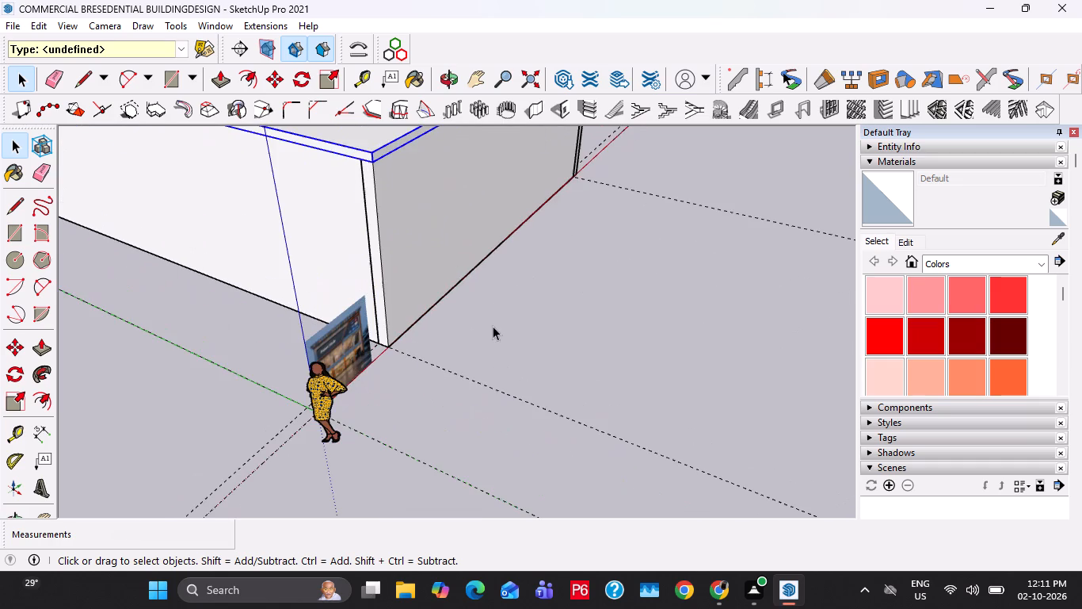
pyautogui.click(600, 346)
pyautogui.moveTo(592, 331); pyautogui.dragTo(387, 228, button='middle')
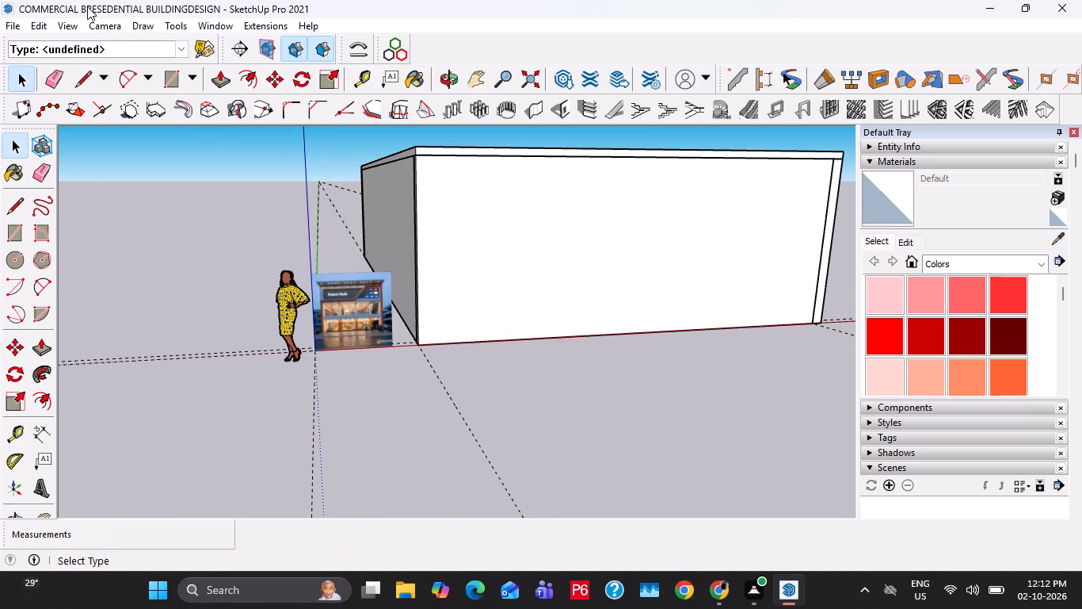
pyautogui.click(40, 27)
pyautogui.click(109, 163)
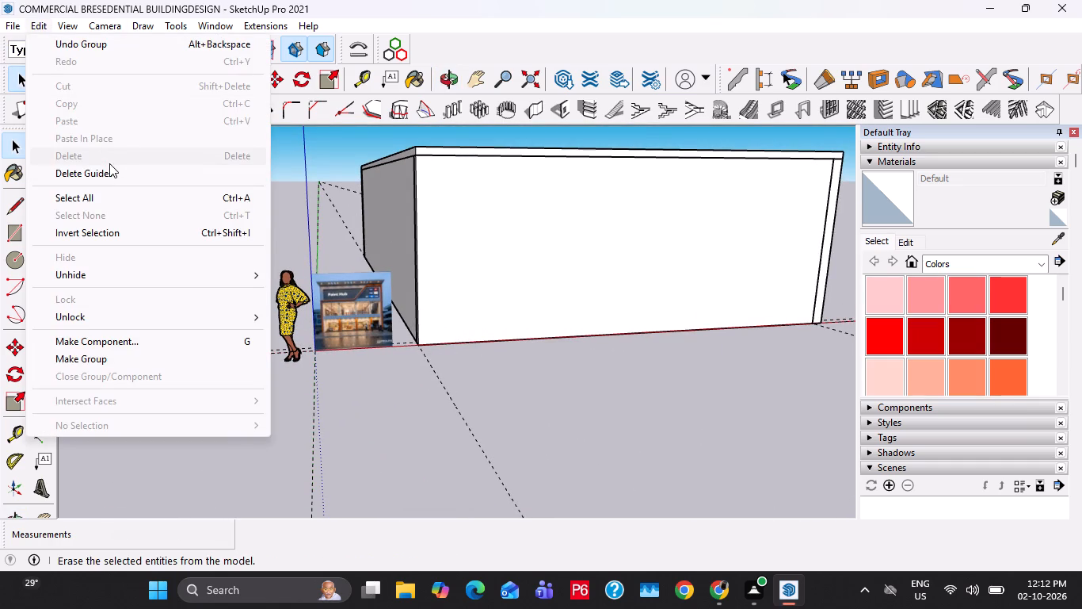
pyautogui.click(115, 179)
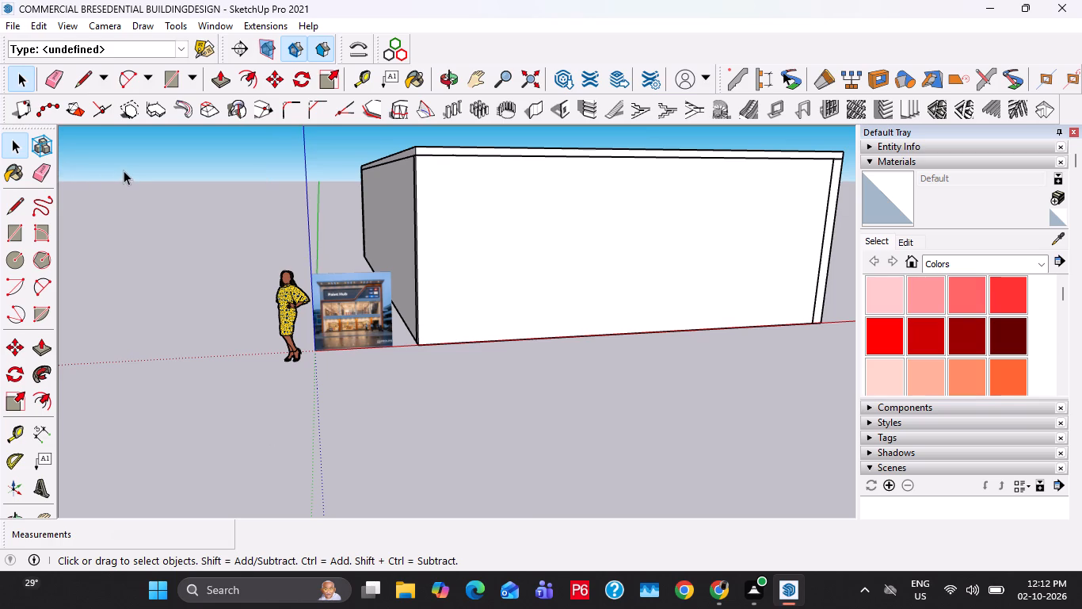
# Place guides on the front wall: one along its vertical edge nearest the reference image and one 1' in from it.
pyautogui.scroll(10, 256, 338)
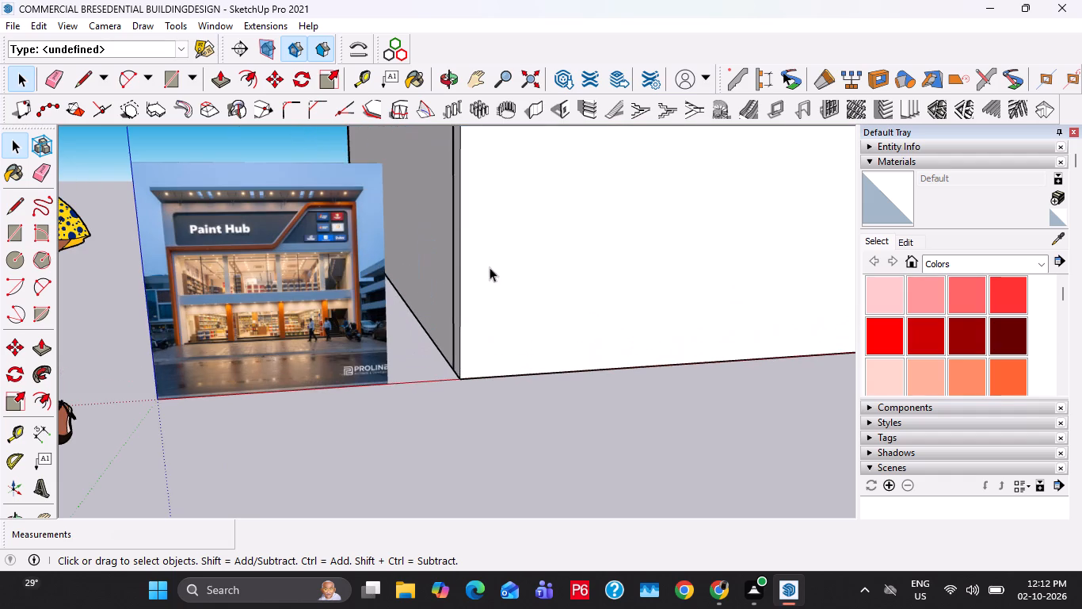
pyautogui.rightClick(432, 270)
pyautogui.click(608, 205)
pyautogui.scroll(-3, 524, 249)
pyautogui.keyDown('shift'); pyautogui.moveTo(523, 253); pyautogui.dragTo(447, 277, button='middle'); pyautogui.keyUp('shift')
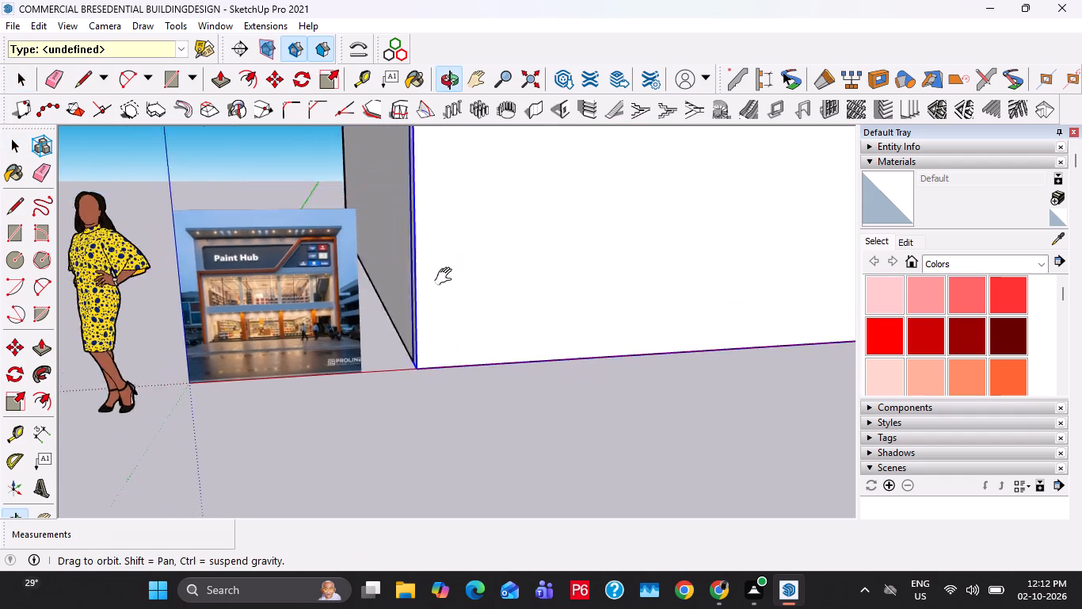
pyautogui.keyDown('shift'); pyautogui.moveTo(447, 277); pyautogui.dragTo(372, 289, button='middle'); pyautogui.keyUp('shift')
pyautogui.scroll(-3, 432, 286)
pyautogui.press('t')
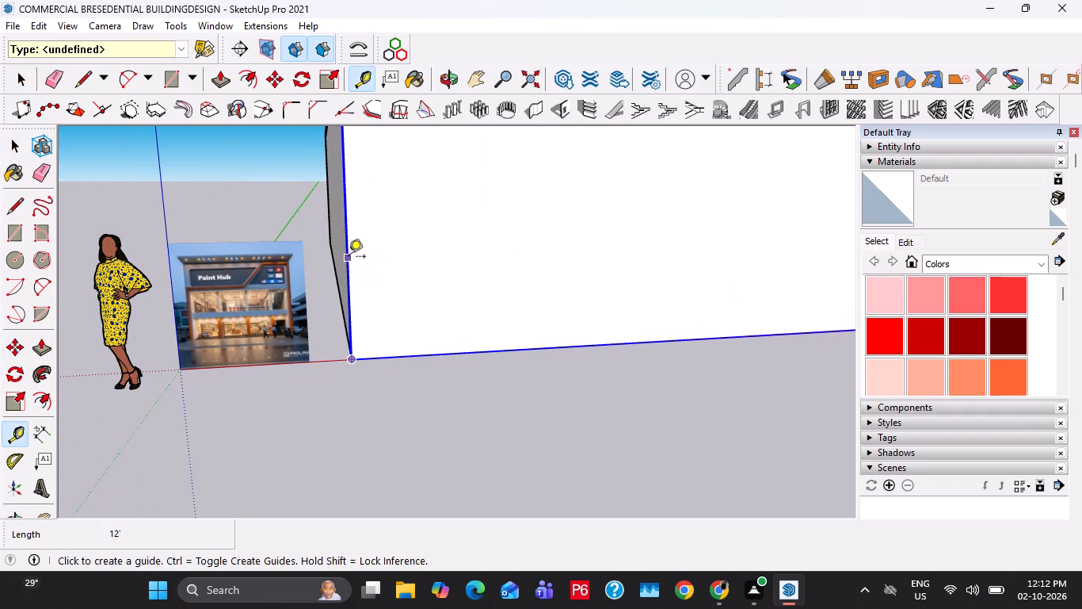
pyautogui.doubleClick(349, 258)
pyautogui.click(351, 237)
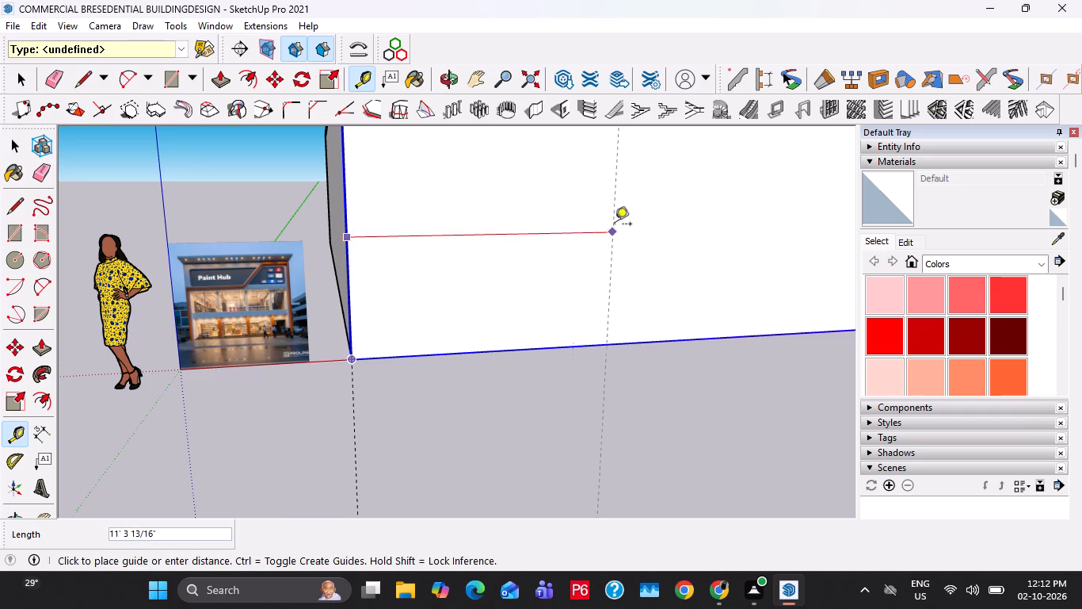
pyautogui.scroll(-5, 615, 225)
pyautogui.keyDown('shift'); pyautogui.moveTo(672, 217); pyautogui.dragTo(308, 331, button='middle'); pyautogui.keyUp('shift')
pyautogui.keyDown('shift'); pyautogui.moveTo(368, 323); pyautogui.dragTo(371, 324, button='middle'); pyautogui.keyUp('shift')
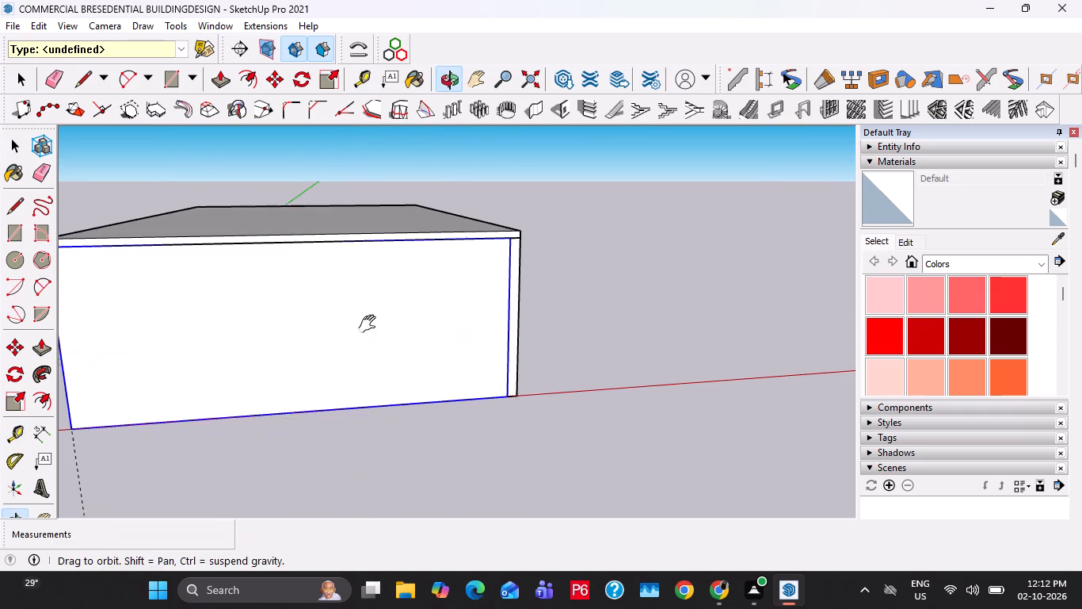
pyautogui.keyDown('shift'); pyautogui.moveTo(371, 324); pyautogui.dragTo(547, 289, button='middle'); pyautogui.keyUp('shift')
pyautogui.scroll(3, 208, 389)
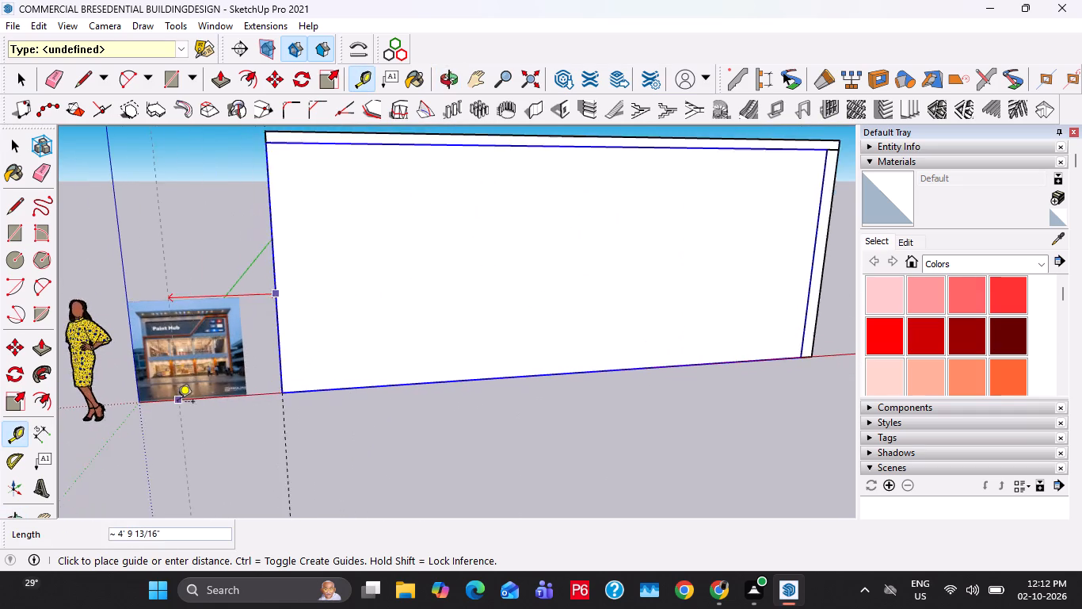
pyautogui.scroll(9, 177, 403)
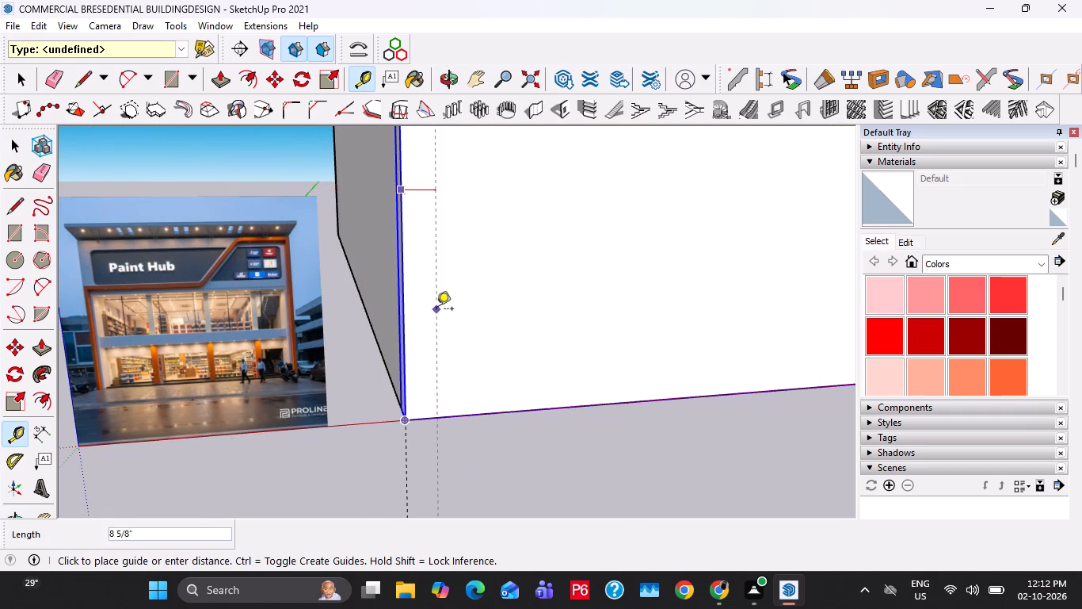
pyautogui.write("1'")
pyautogui.press('Return')
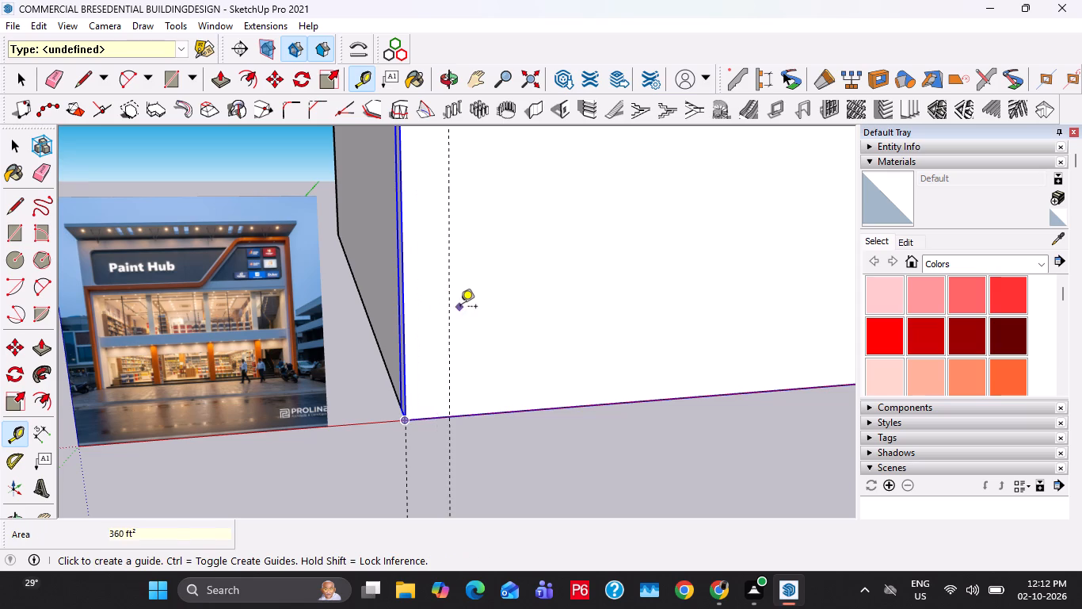
# Add two more vertical guides along the front wall, 10' past the 1' guide and 1'6" beyond that one.
pyautogui.click(448, 308)
pyautogui.write('10')
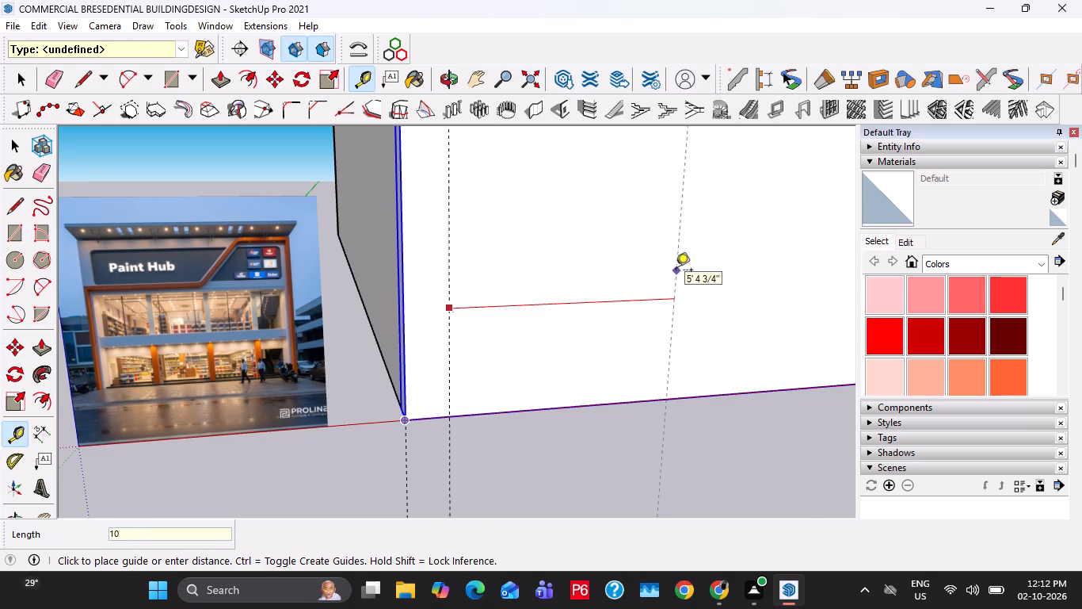
pyautogui.press("'")
pyautogui.press('Return')
pyautogui.scroll(-7, 534, 294)
pyautogui.scroll(5, 695, 293)
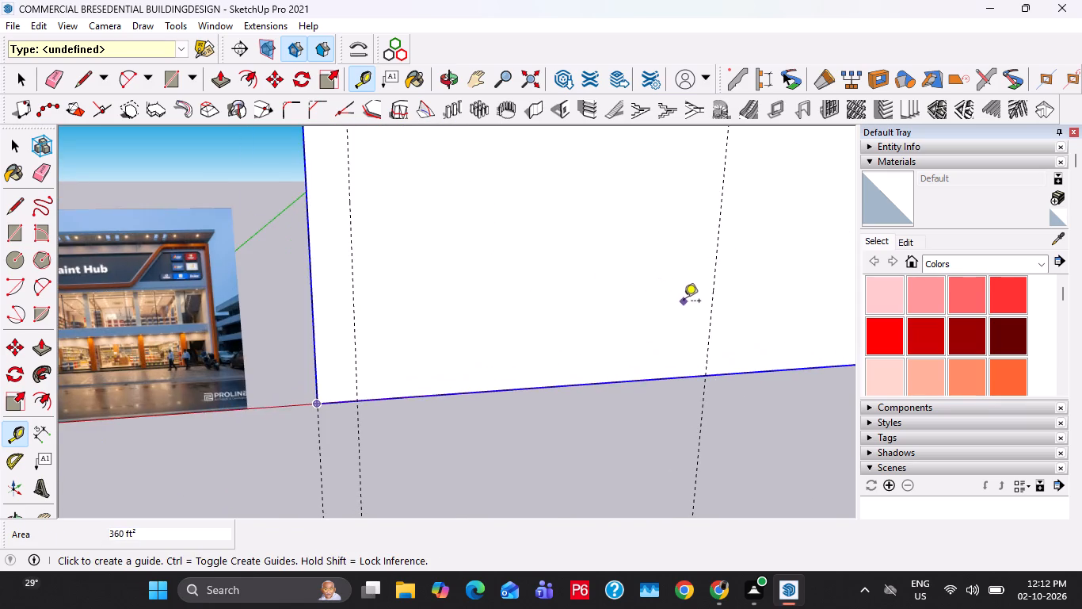
pyautogui.keyDown('shift'); pyautogui.moveTo(680, 301); pyautogui.dragTo(529, 322, button='middle'); pyautogui.keyUp('shift')
pyautogui.click(568, 318)
pyautogui.write('1\'6"')
pyautogui.press('Return')
# Add a vertical guide 10' past the last one, and another offset 1'6" back from it toward the reference image.
pyautogui.scroll(-6, 553, 299)
pyautogui.keyDown('shift'); pyautogui.moveTo(623, 309); pyautogui.dragTo(337, 377, button='middle'); pyautogui.keyUp('shift')
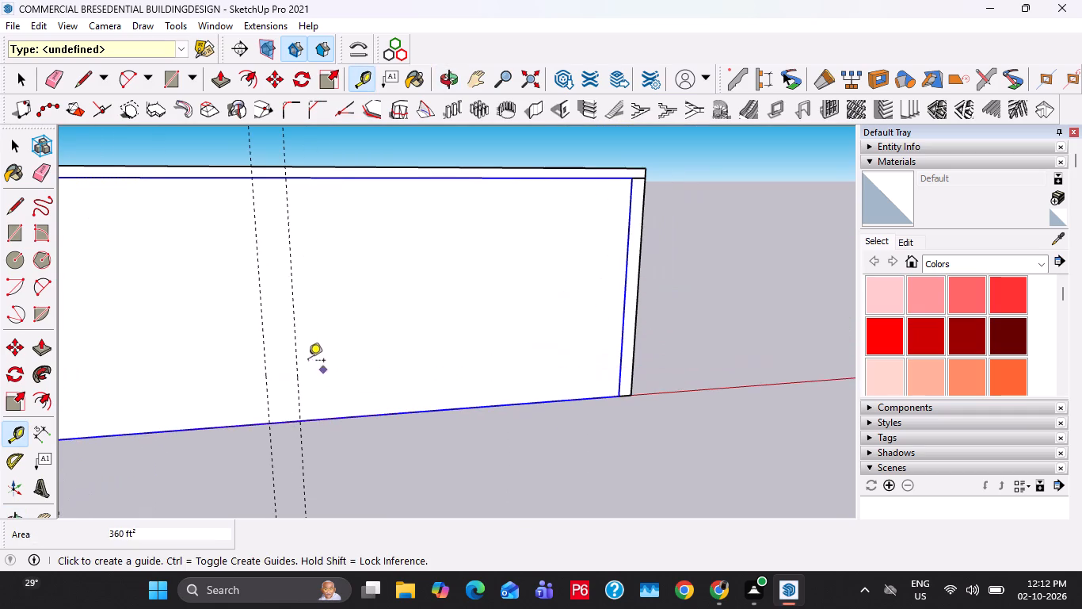
pyautogui.click(299, 350)
pyautogui.write("10'")
pyautogui.press('Return')
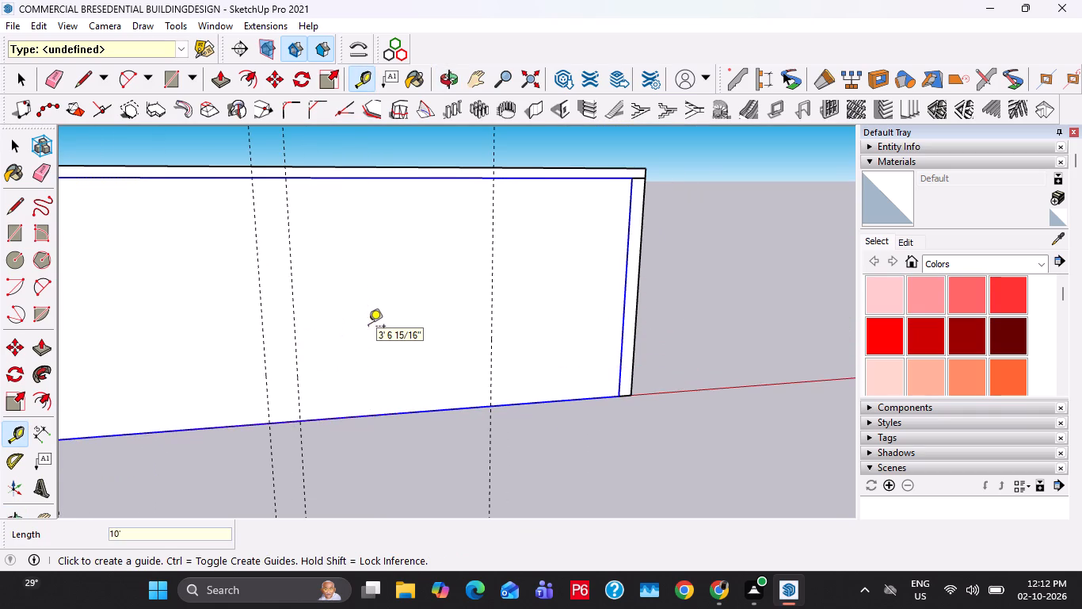
pyautogui.click(495, 309)
pyautogui.write('1\'6"')
pyautogui.press('Return')
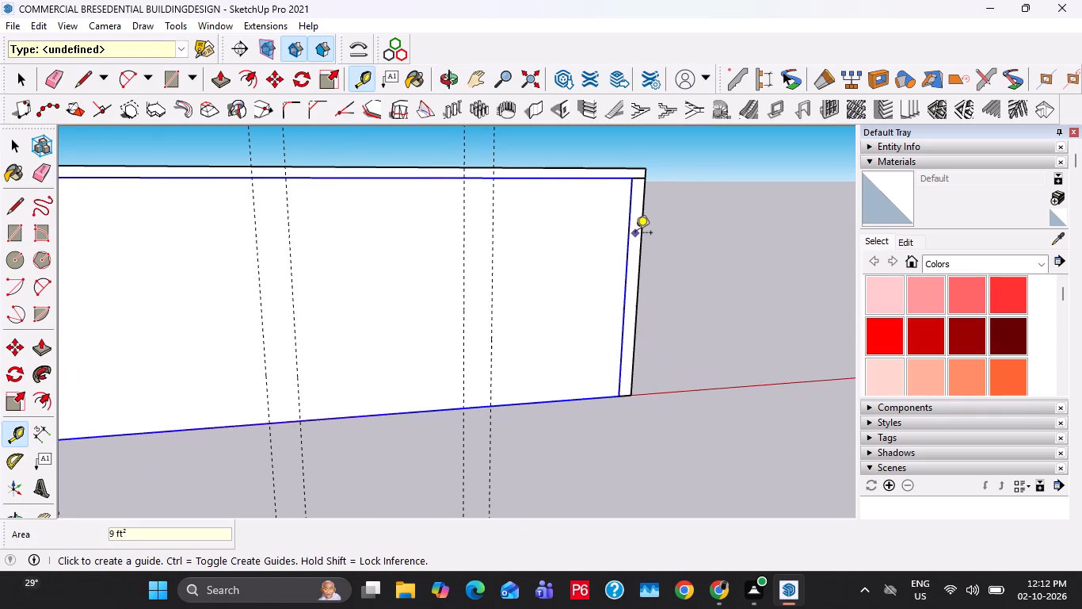
# Place guides along the front wall's vertical edge farthest from the reference image and 9" in from that edge.
pyautogui.doubleClick(631, 232)
pyautogui.click(632, 217)
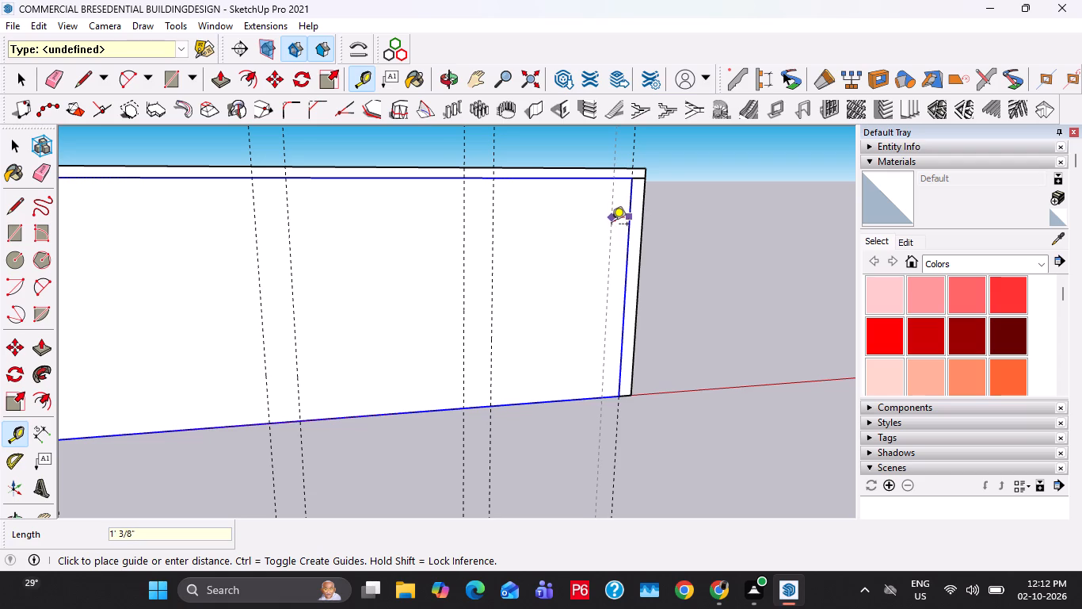
pyautogui.write('9"')
pyautogui.press('Return')
pyautogui.press('space')
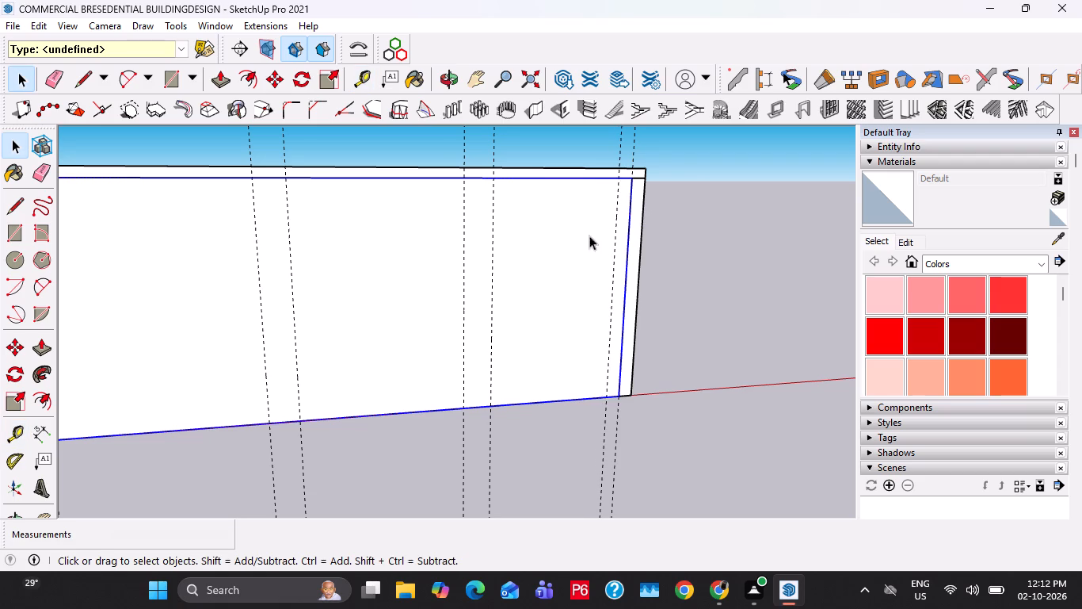
# Inside the front wall group, draw two full-height 1'6" wide rectangles between the two middle pairs of guides.
pyautogui.click(541, 255)
pyautogui.doubleClick(541, 255)
pyautogui.click(515, 238)
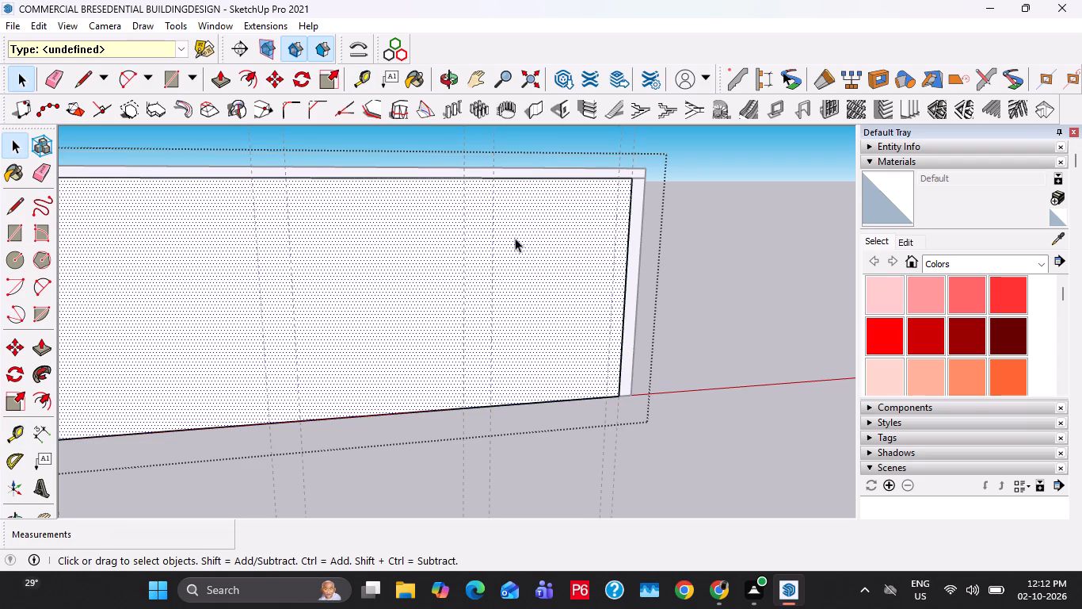
pyautogui.press('r')
pyautogui.click(464, 178)
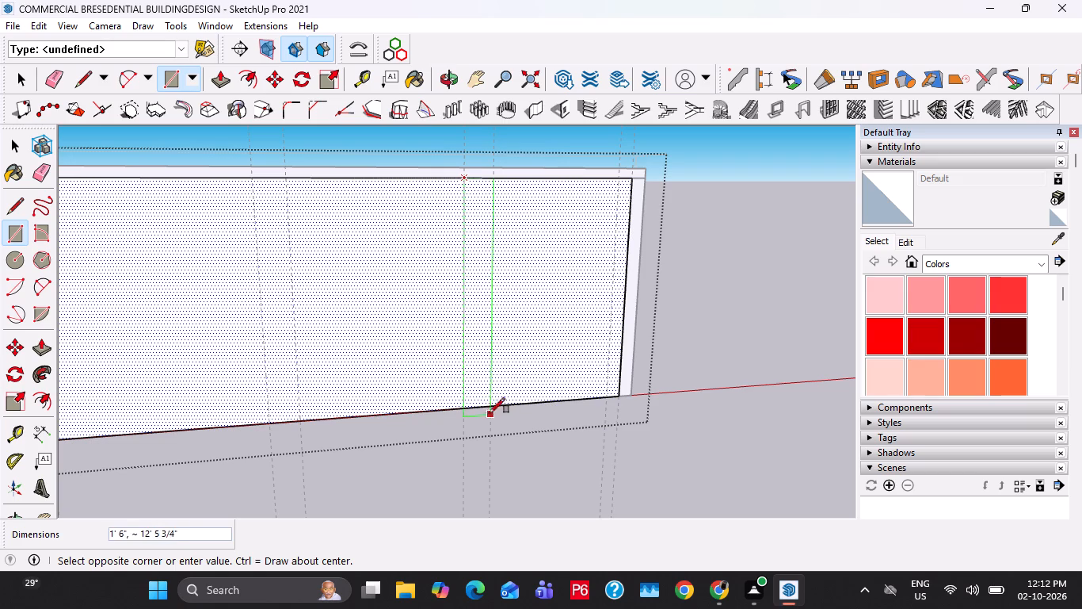
pyautogui.click(492, 404)
pyautogui.press('space')
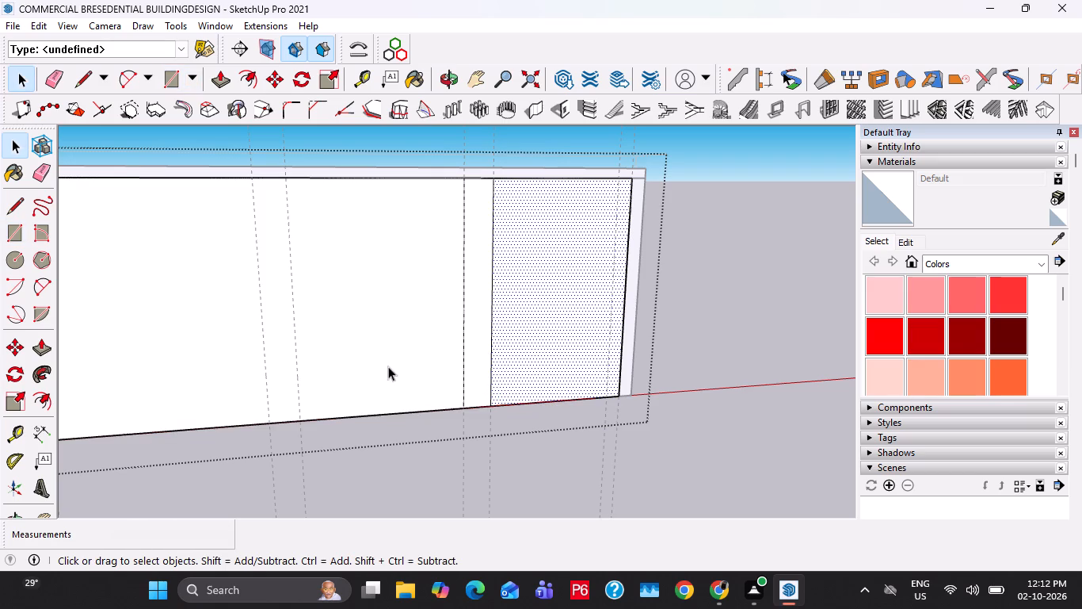
pyautogui.press('r')
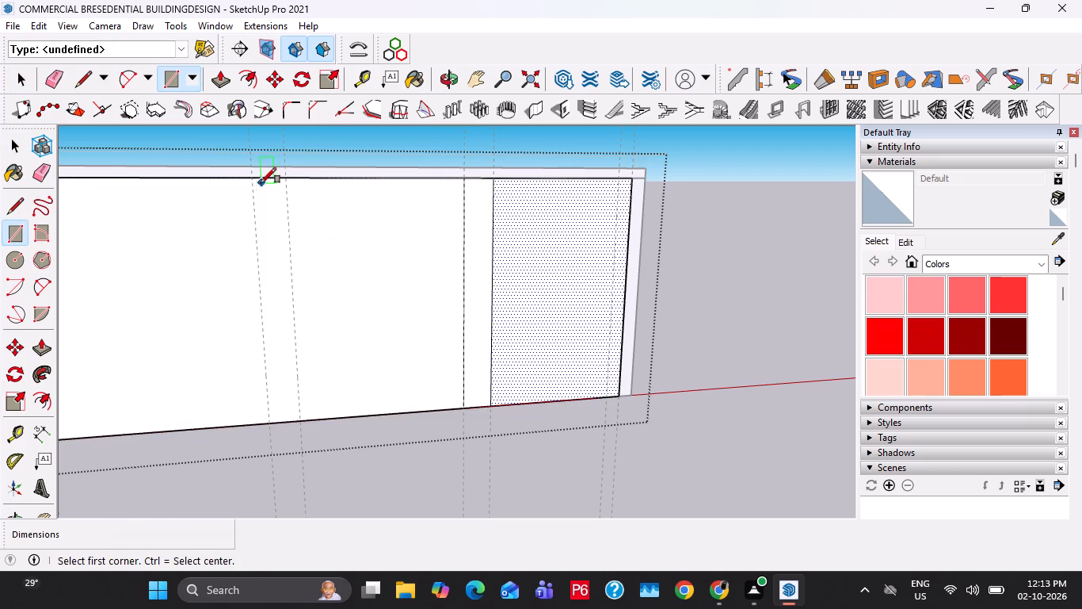
pyautogui.click(254, 177)
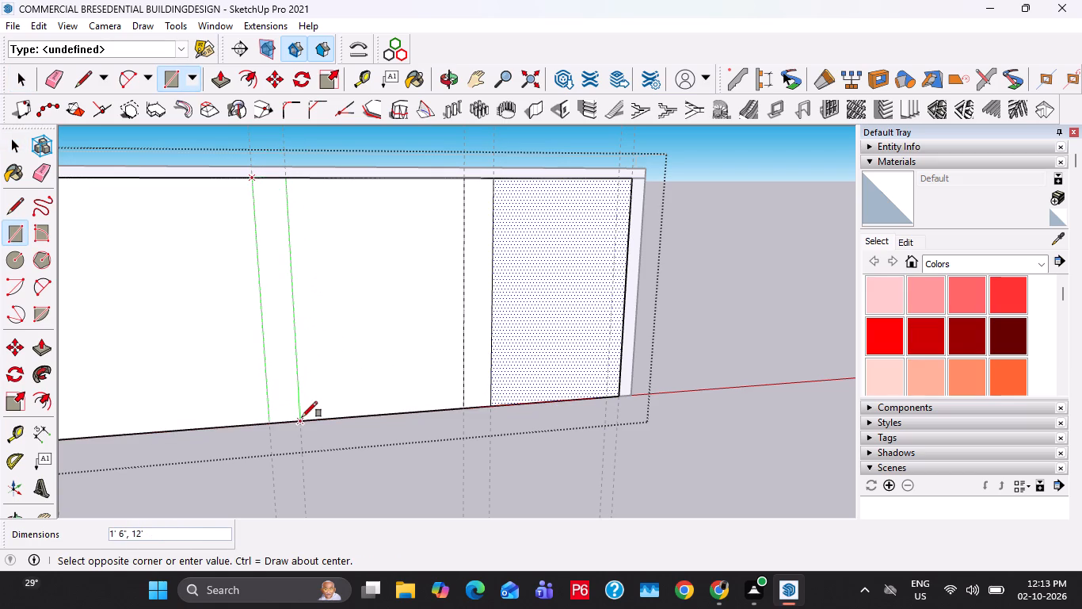
pyautogui.click(302, 417)
# Draw a full-height rectangle from the 9" guide to the outer edge of the side wall farthest from the reference image.
pyautogui.scroll(-5, 305, 273)
pyautogui.keyDown('shift'); pyautogui.moveTo(196, 299); pyautogui.dragTo(272, 303, button='middle'); pyautogui.keyUp('shift')
pyautogui.scroll(3, 200, 243)
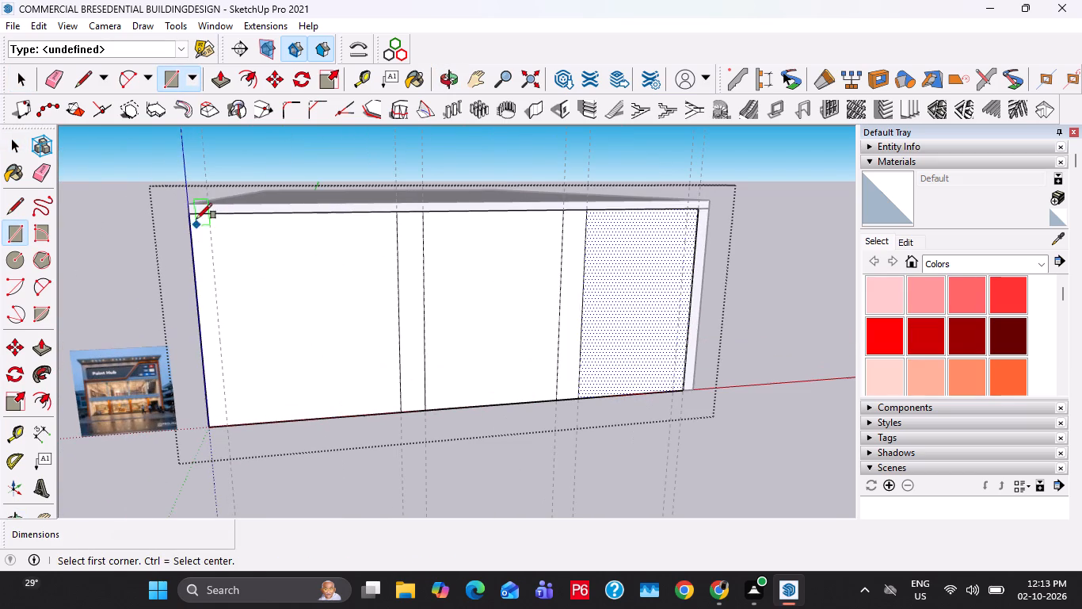
pyautogui.press('space')
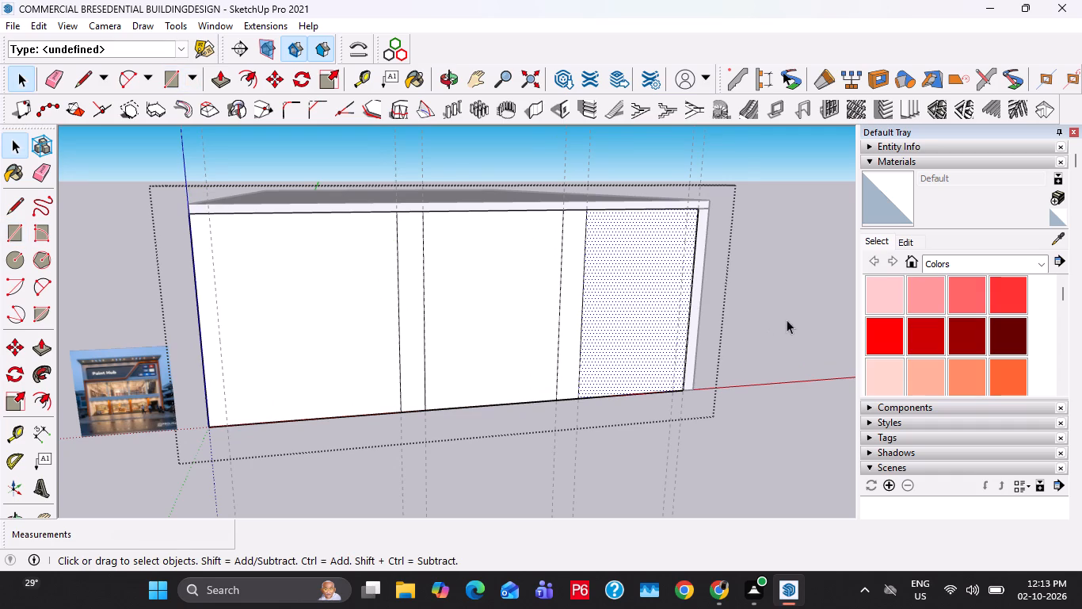
pyautogui.scroll(3, 664, 284)
pyautogui.moveTo(730, 274); pyautogui.dragTo(718, 272, button='middle')
pyautogui.press('r')
pyautogui.click(700, 184)
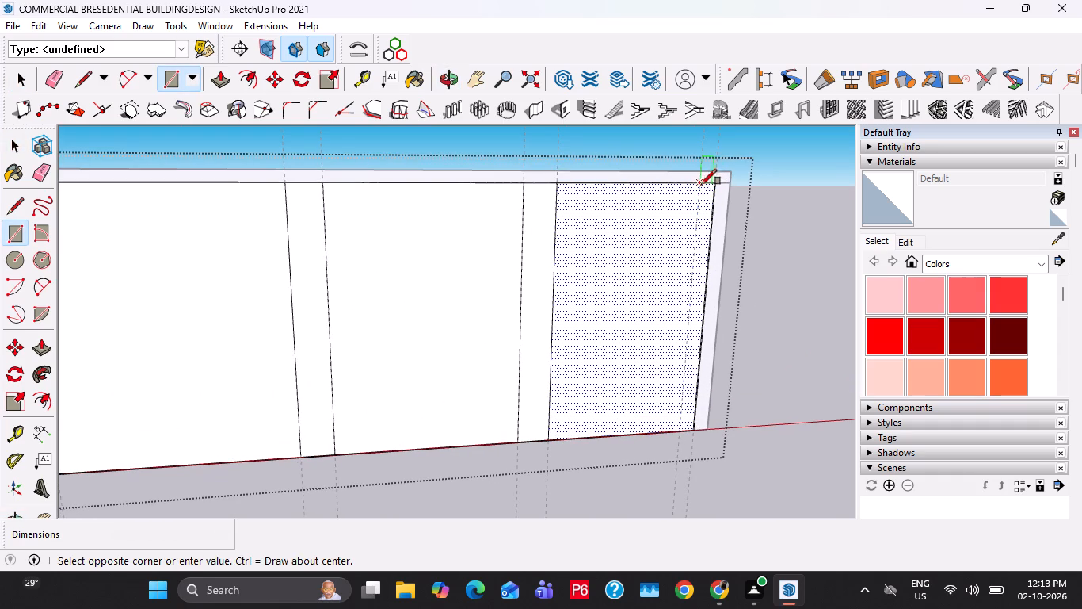
pyautogui.click(707, 423)
pyautogui.press('space')
# Push the front end face of that side wall back 1' behind the front wall.
pyautogui.scroll(-4, 538, 314)
pyautogui.moveTo(590, 302); pyautogui.dragTo(298, 350, button='middle')
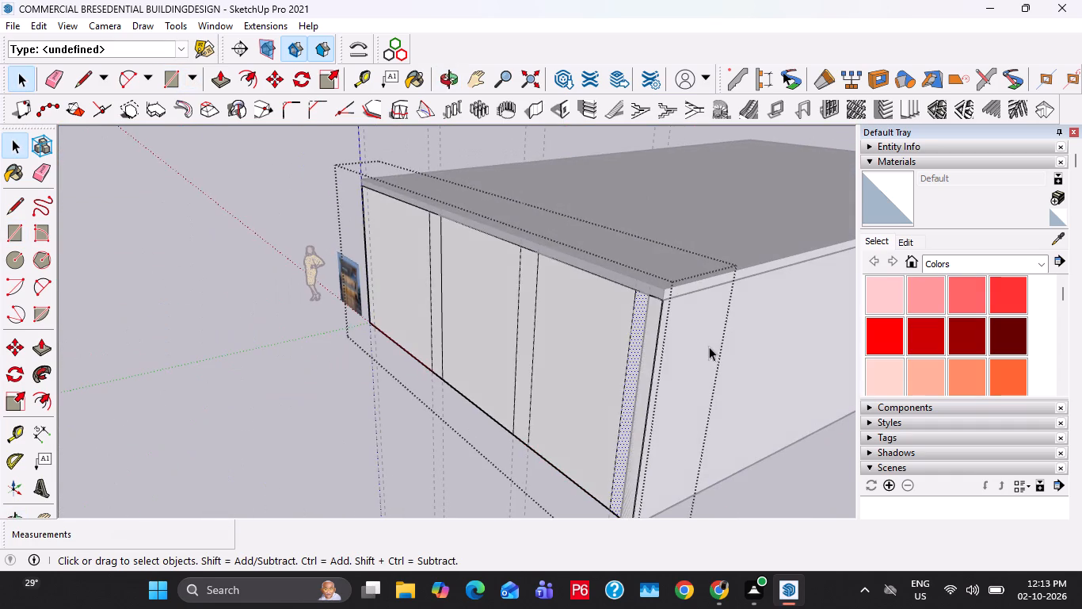
pyautogui.doubleClick(711, 347)
pyautogui.click(656, 335)
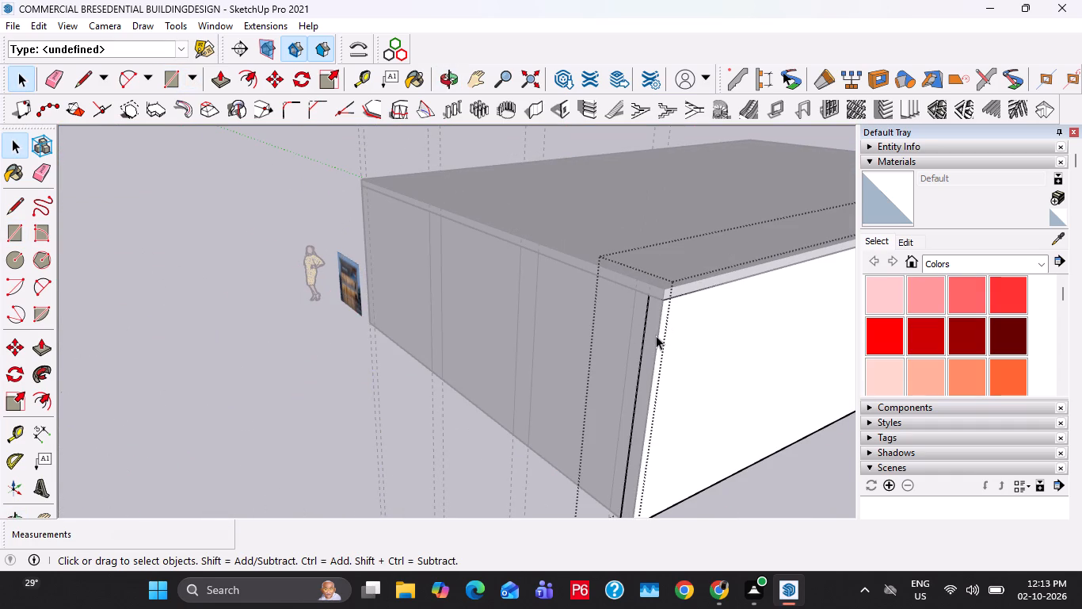
pyautogui.press('p')
pyautogui.click(656, 335)
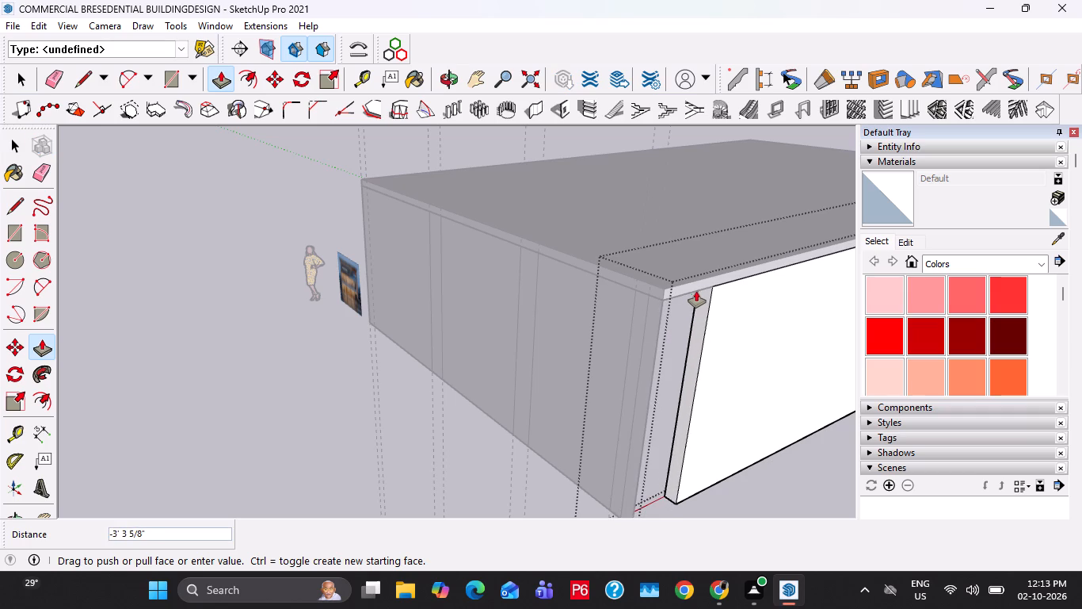
pyautogui.write("1'")
pyautogui.press('Return')
pyautogui.press('space')
pyautogui.moveTo(661, 329); pyautogui.dragTo(631, 262, button='middle')
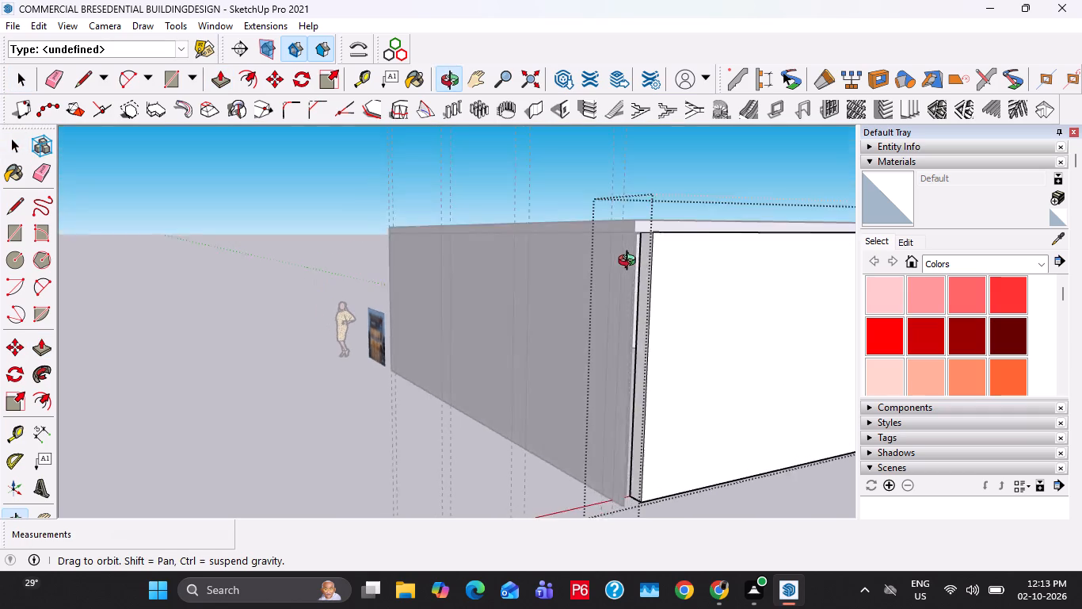
pyautogui.moveTo(631, 262); pyautogui.dragTo(767, 301, button='middle')
pyautogui.press('Escape')
pyautogui.scroll(3, 693, 340)
pyautogui.press('Escape')
# Erase the vertical line inside the front wall's corner strip, merging it into one face up to the outer edge.
pyautogui.doubleClick(689, 376)
pyautogui.click(680, 368)
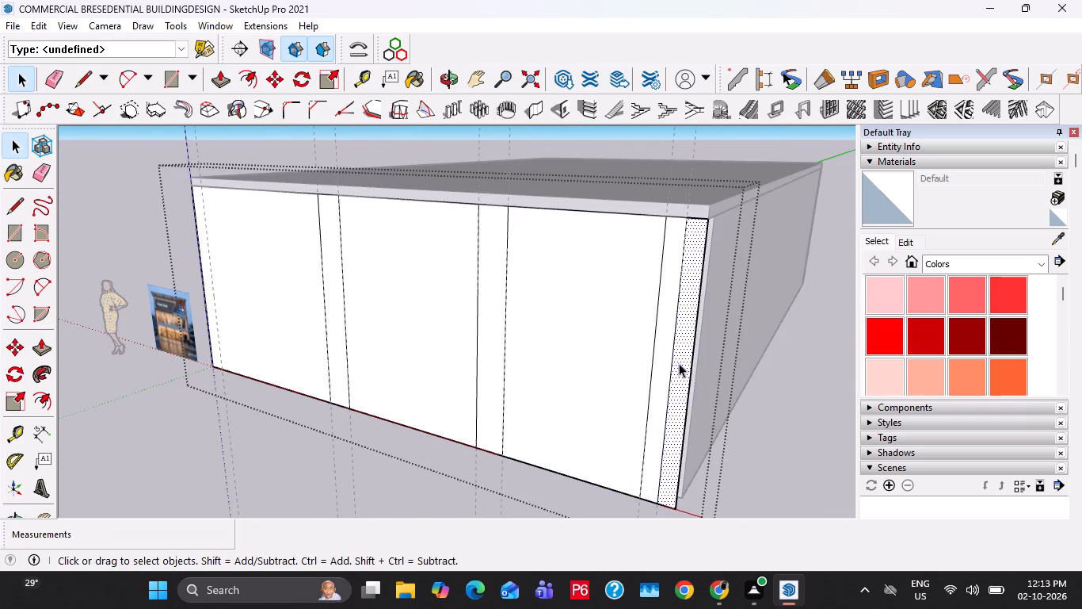
pyautogui.moveTo(679, 363); pyautogui.dragTo(704, 366, button='middle')
pyautogui.scroll(1, 700, 365)
pyautogui.press('e')
pyautogui.moveTo(699, 367); pyautogui.dragTo(691, 389)
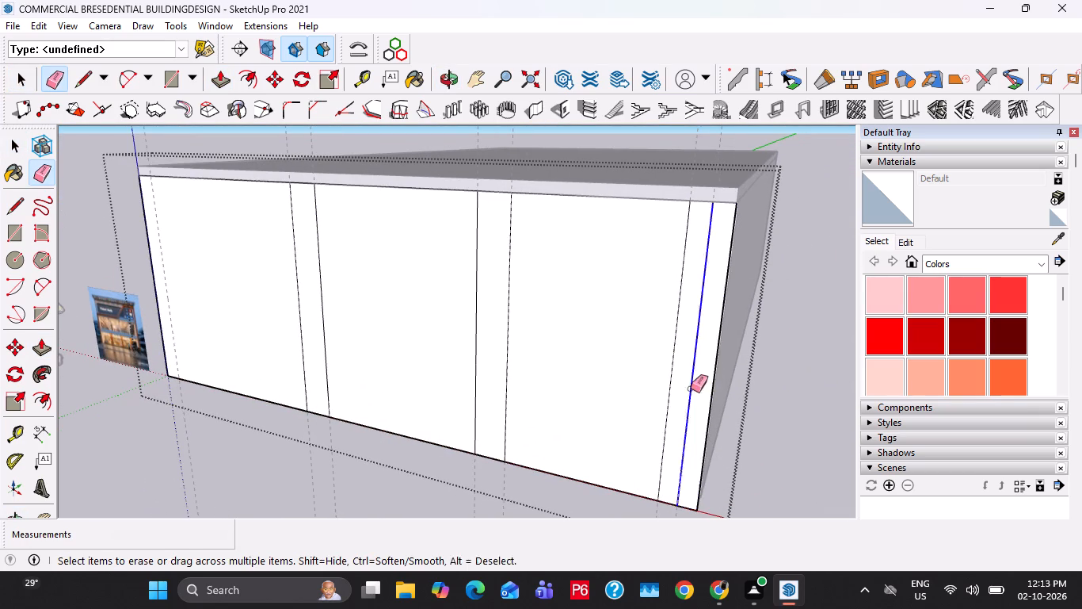
pyautogui.moveTo(691, 389); pyautogui.dragTo(690, 389)
pyautogui.press('space')
pyautogui.scroll(-19, 429, 285)
pyautogui.press('Escape')
pyautogui.press('Escape')
# Examine the Paint Hub reference image's facade alongside the modelled front wall.
pyautogui.moveTo(429, 292); pyautogui.dragTo(619, 285, button='middle')
pyautogui.scroll(-7, 537, 284)
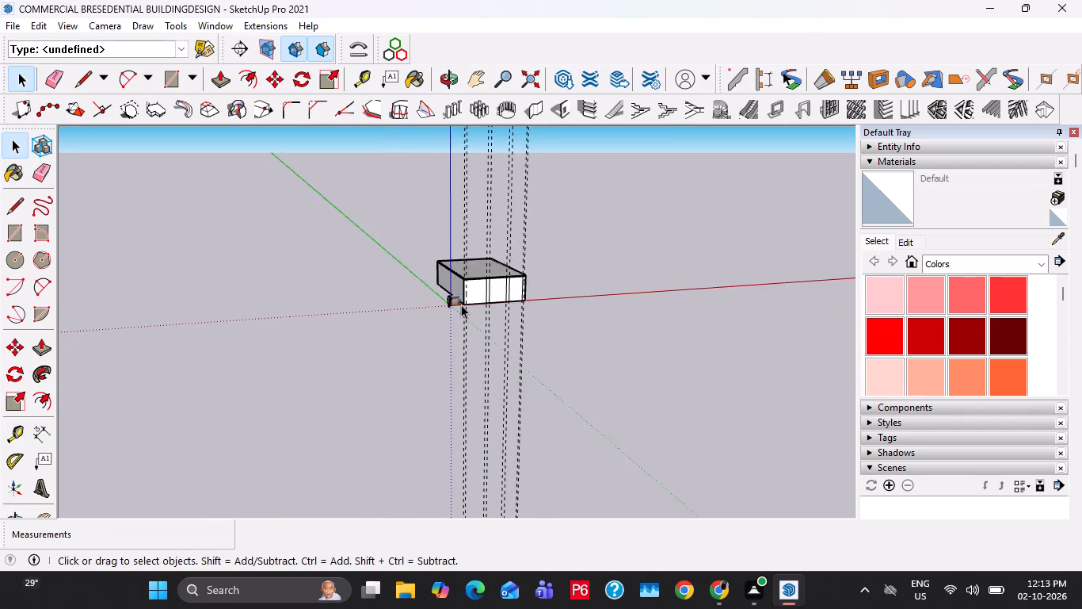
pyautogui.scroll(20, 460, 304)
pyautogui.scroll(11, 460, 304)
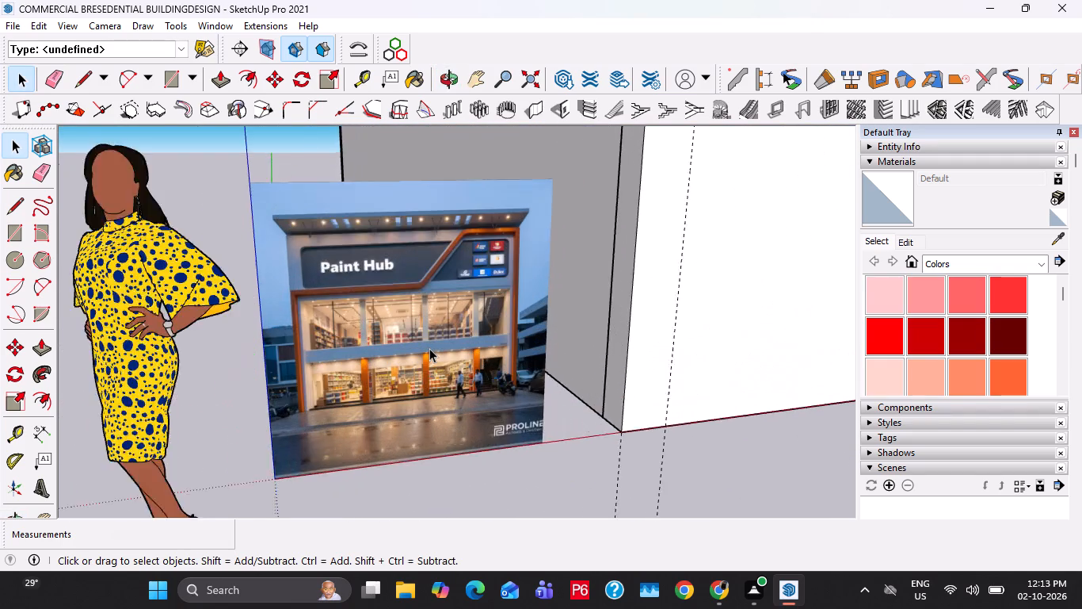
pyautogui.scroll(5, 429, 348)
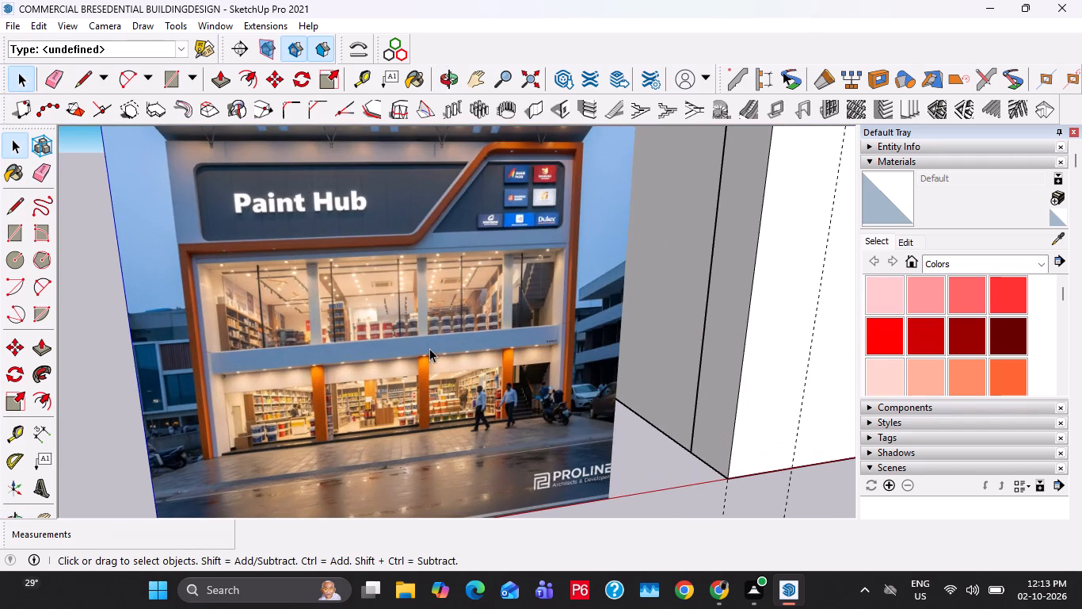
pyautogui.scroll(-15, 429, 347)
pyautogui.moveTo(539, 298); pyautogui.dragTo(371, 332, button='middle')
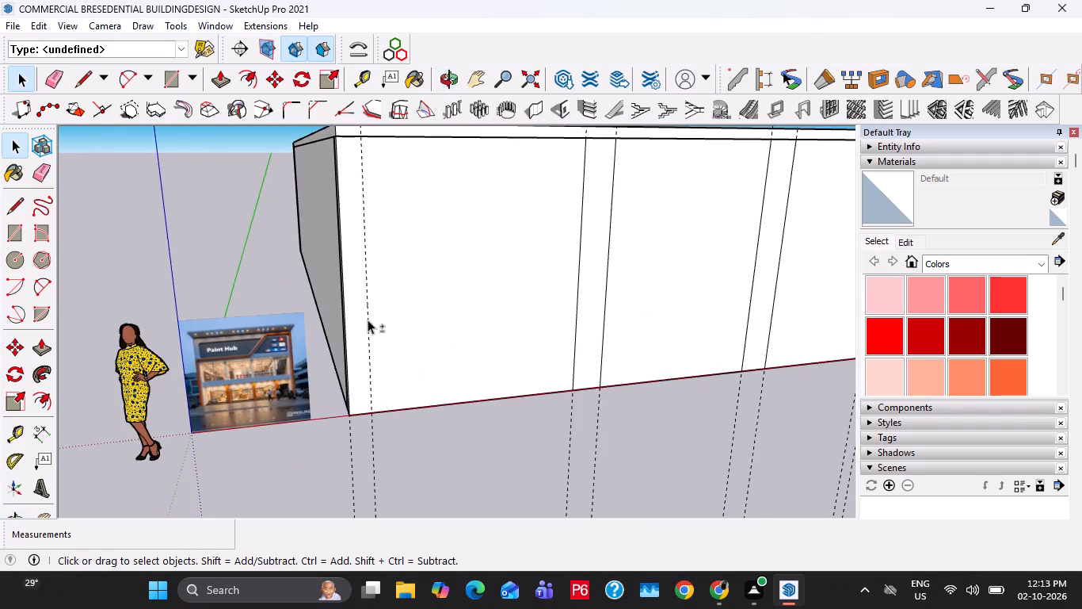
pyautogui.scroll(-4, 367, 309)
pyautogui.keyDown('shift'); pyautogui.moveTo(620, 308); pyautogui.dragTo(340, 332, button='middle'); pyautogui.keyUp('shift')
pyautogui.scroll(-1, 511, 296)
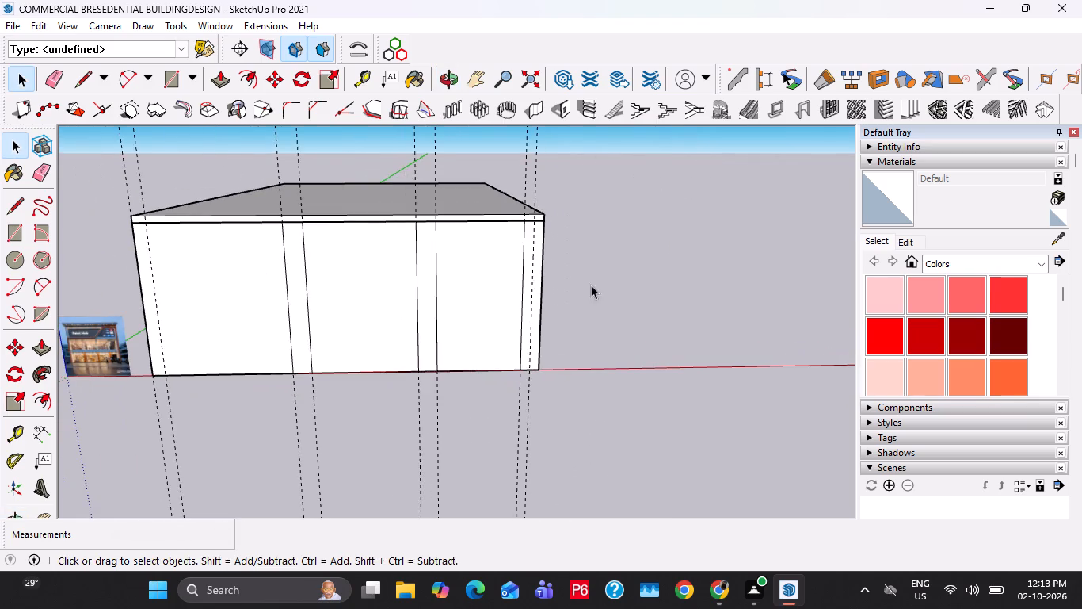
# Move the side wall farthest from the reference image 10' outward along the red axis.
pyautogui.moveTo(591, 287); pyautogui.dragTo(474, 317, button='middle')
pyautogui.click(480, 297)
pyautogui.press('m')
pyautogui.click(491, 363)
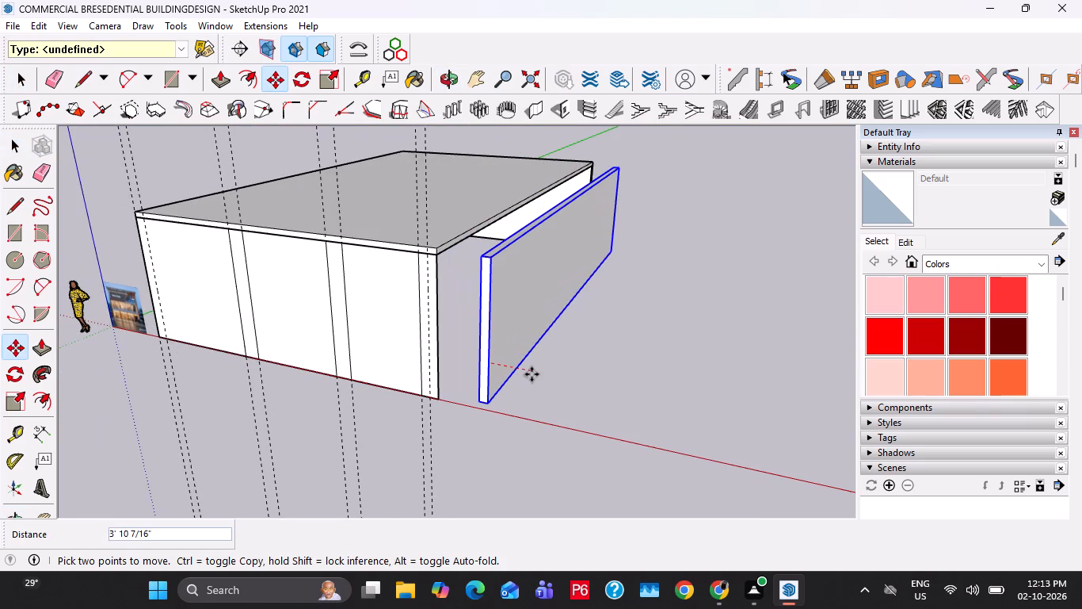
pyautogui.write("10'")
pyautogui.press('Return')
pyautogui.moveTo(491, 366); pyautogui.dragTo(585, 378, button='middle')
pyautogui.scroll(-1, 585, 380)
pyautogui.press('space')
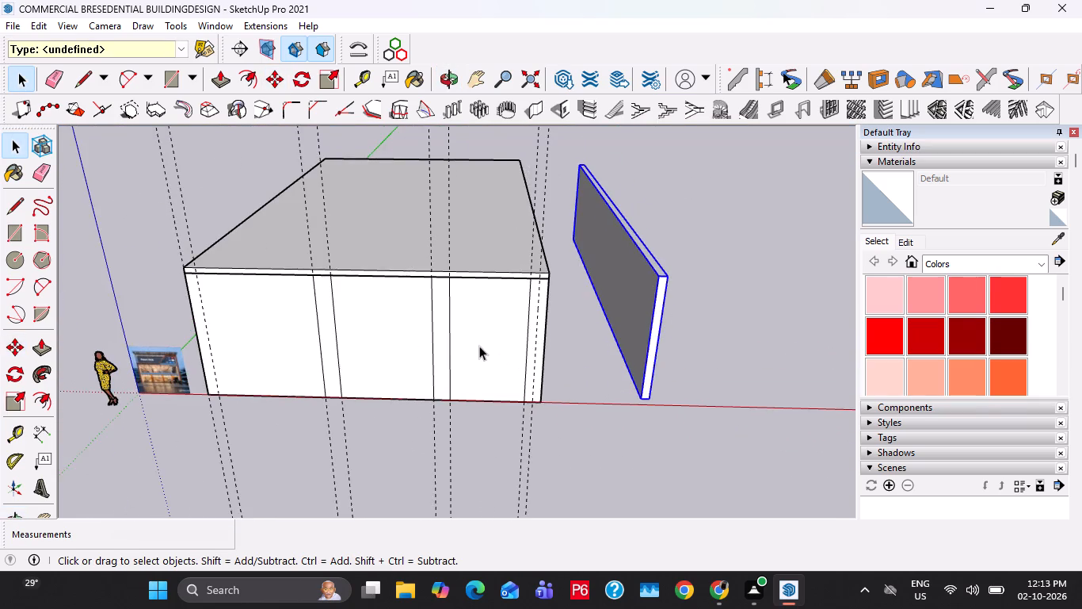
# Push/Pull the roof slab's side face out to the outer face of the moved side wall.
pyautogui.doubleClick(479, 346)
pyautogui.scroll(2, 550, 316)
pyautogui.keyDown('shift'); pyautogui.moveTo(507, 313); pyautogui.dragTo(394, 308, button='middle'); pyautogui.keyUp('shift')
pyautogui.press('Escape')
pyautogui.doubleClick(398, 188)
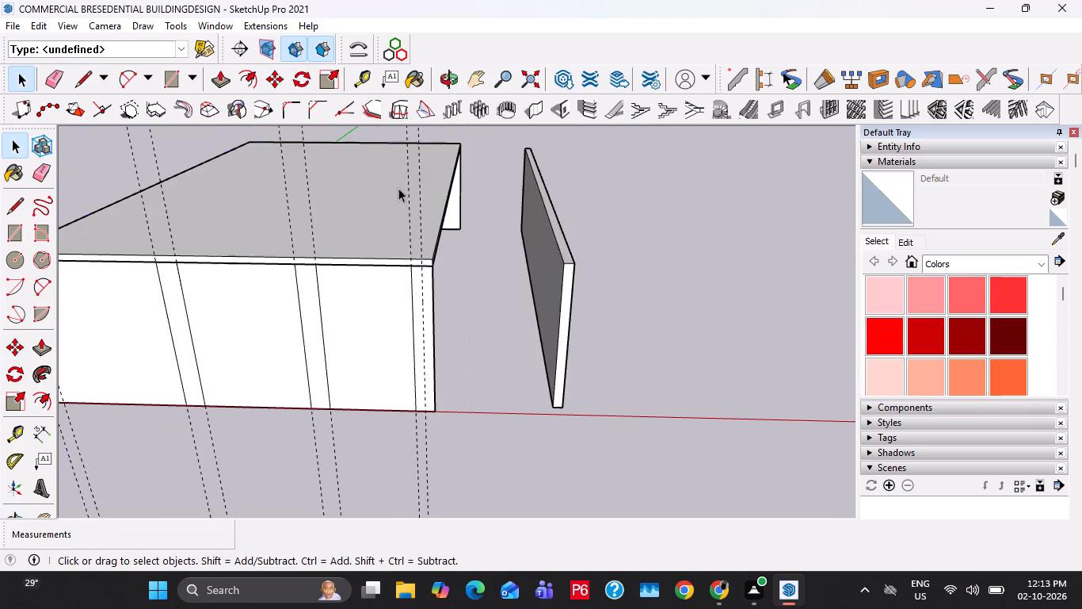
pyautogui.scroll(4, 415, 247)
pyautogui.moveTo(444, 273); pyautogui.dragTo(399, 279, button='middle')
pyautogui.press('p')
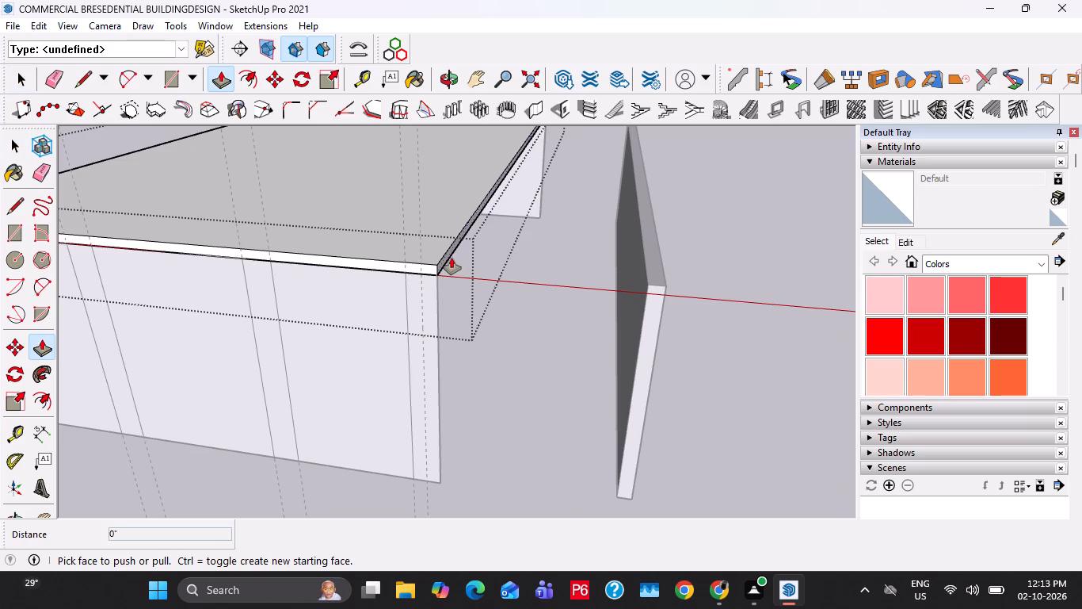
pyautogui.click(451, 258)
pyautogui.click(444, 258)
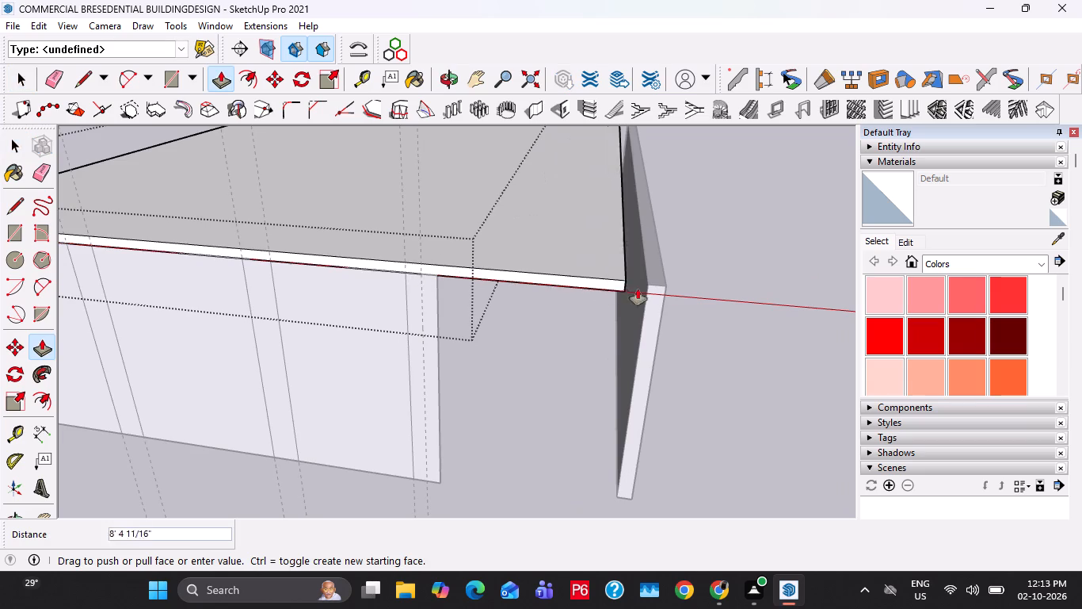
pyautogui.click(666, 292)
pyautogui.press('space')
pyautogui.press('Escape')
pyautogui.press('space')
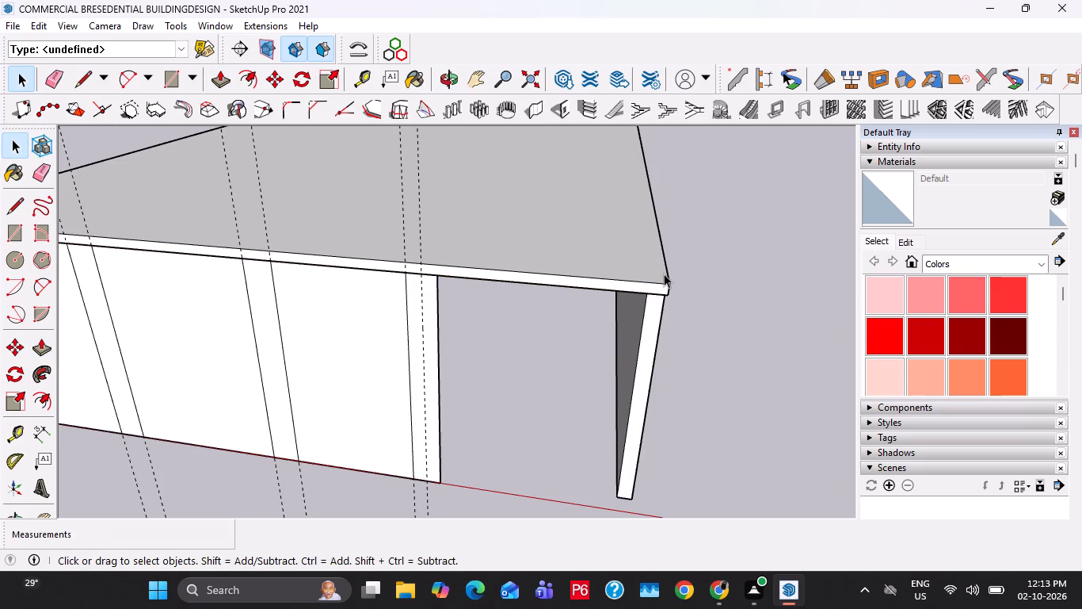
# Delete all guides from the model.
pyautogui.click(32, 29)
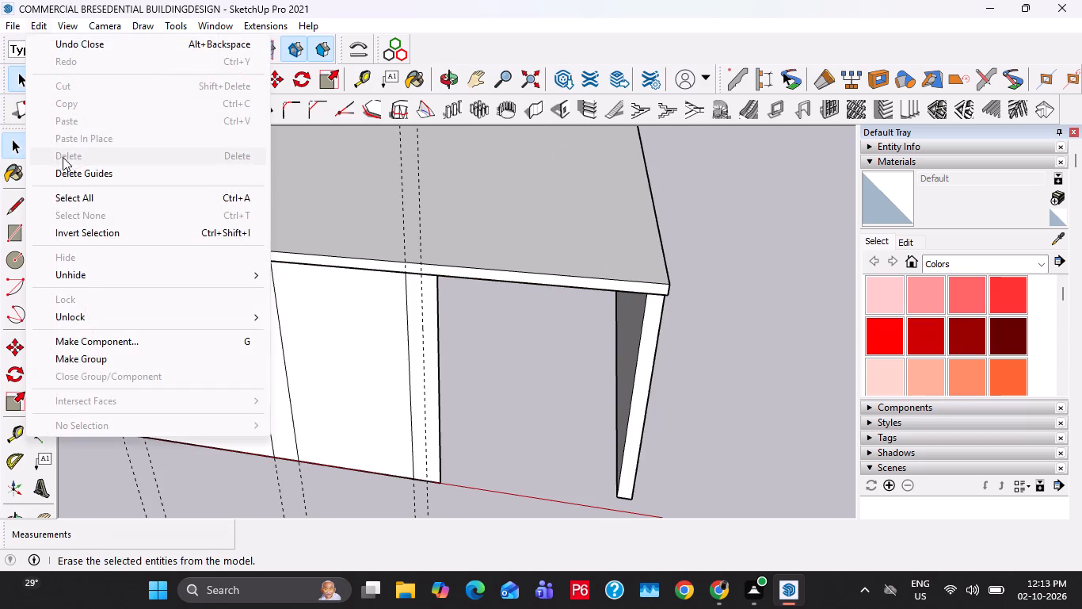
pyautogui.click(82, 183)
pyautogui.click(90, 173)
# Push/Pull the back wall's open end out to the outer face of the moved side wall.
pyautogui.scroll(-7, 332, 281)
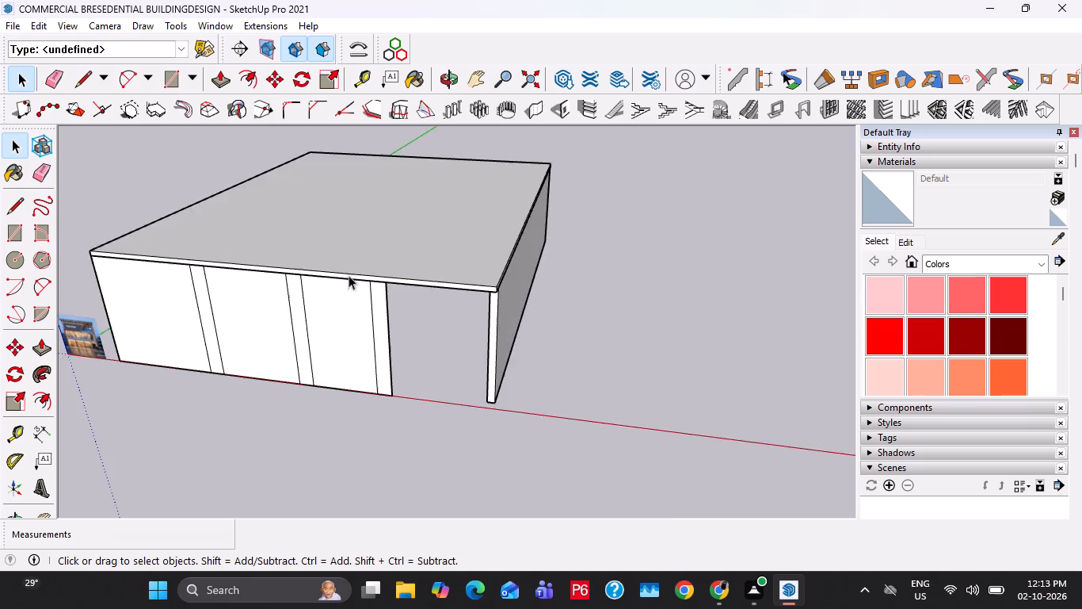
pyautogui.scroll(-4, 349, 275)
pyautogui.moveTo(501, 262); pyautogui.dragTo(108, 265, button='middle')
pyautogui.moveTo(709, 274); pyautogui.dragTo(428, 239, button='middle')
pyautogui.click(582, 306)
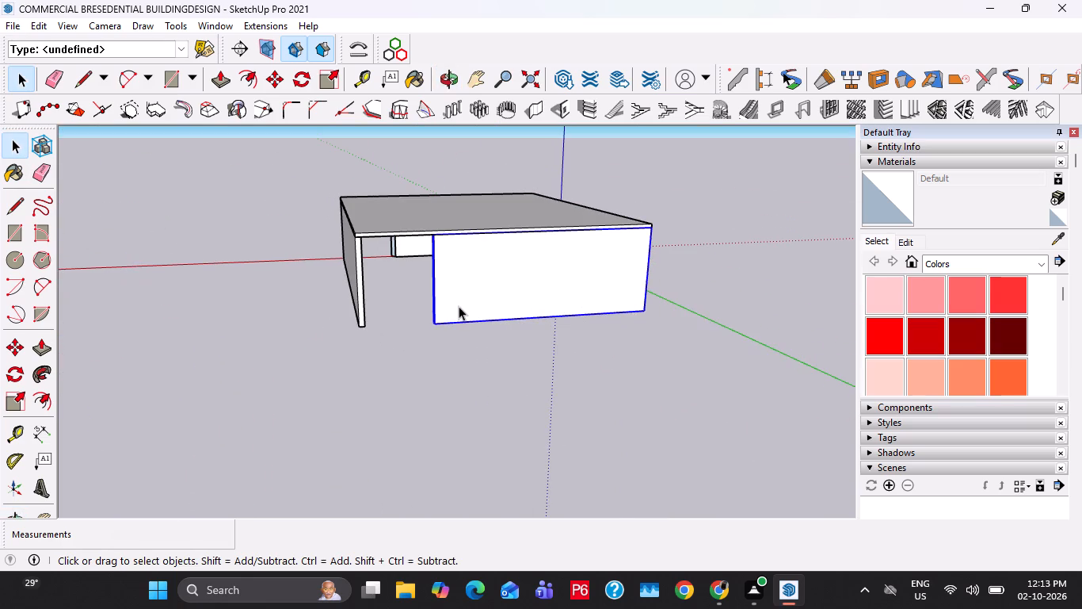
pyautogui.doubleClick(459, 306)
pyautogui.moveTo(447, 300); pyautogui.dragTo(554, 308, button='middle')
pyautogui.scroll(6, 536, 310)
pyautogui.press('p')
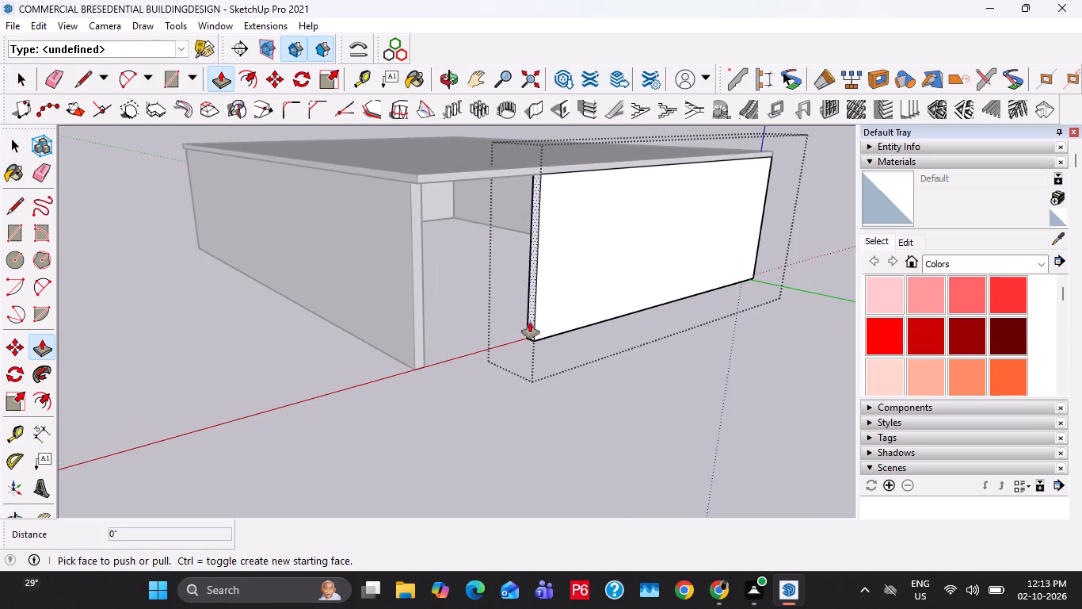
pyautogui.click(530, 326)
pyautogui.click(422, 370)
pyautogui.click(426, 358)
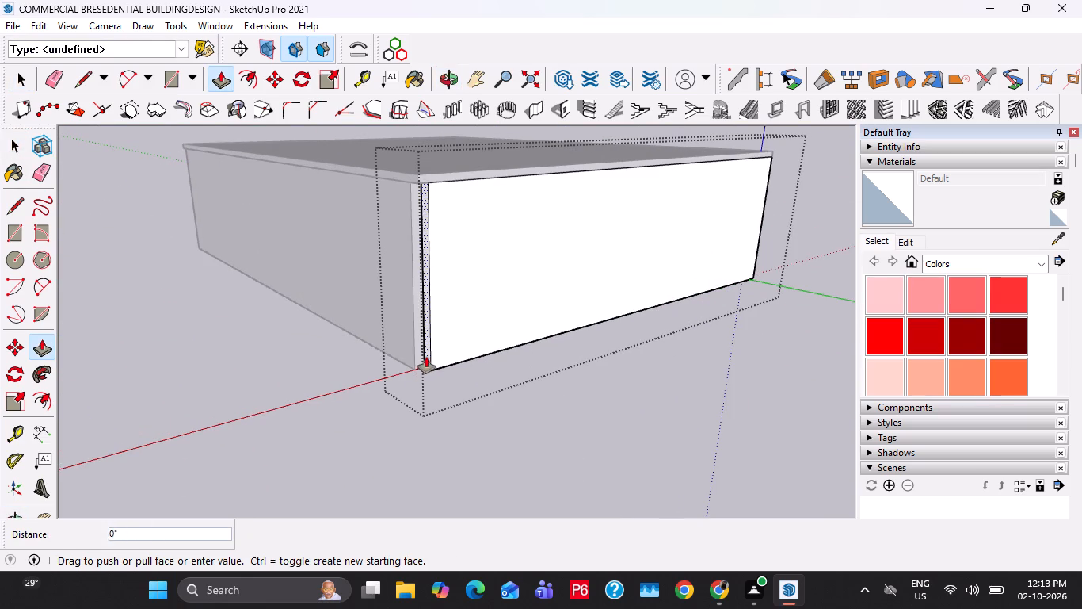
pyautogui.click(410, 328)
pyautogui.press('space')
pyautogui.press('Escape')
pyautogui.press('space')
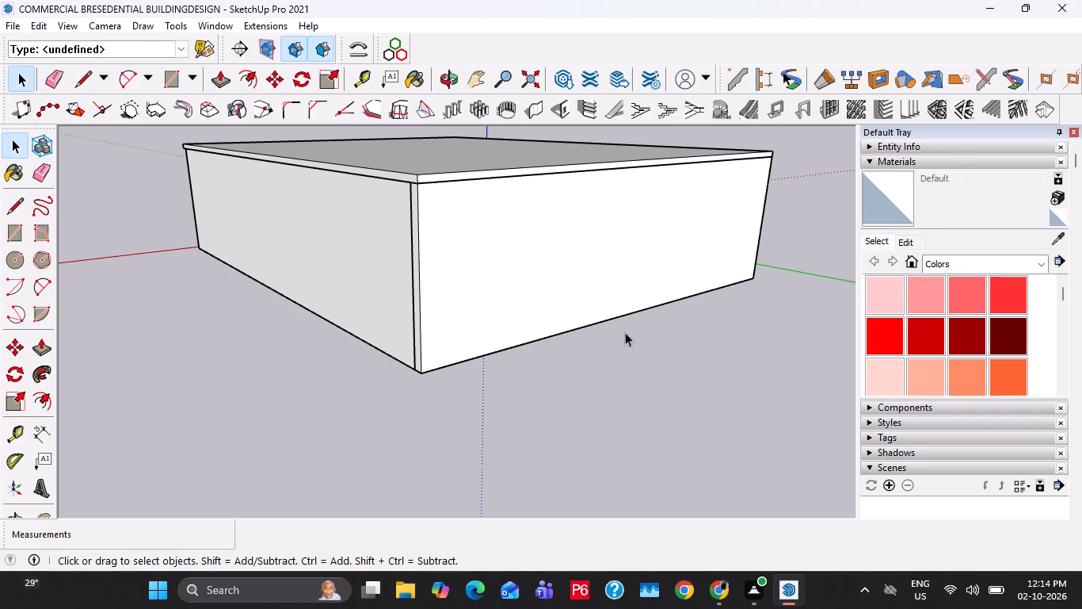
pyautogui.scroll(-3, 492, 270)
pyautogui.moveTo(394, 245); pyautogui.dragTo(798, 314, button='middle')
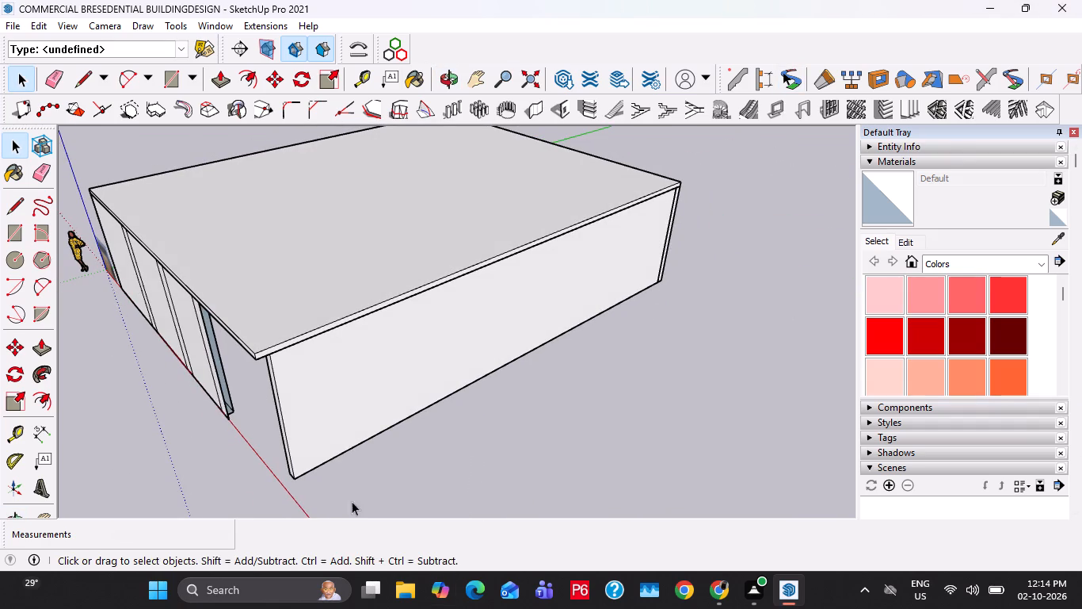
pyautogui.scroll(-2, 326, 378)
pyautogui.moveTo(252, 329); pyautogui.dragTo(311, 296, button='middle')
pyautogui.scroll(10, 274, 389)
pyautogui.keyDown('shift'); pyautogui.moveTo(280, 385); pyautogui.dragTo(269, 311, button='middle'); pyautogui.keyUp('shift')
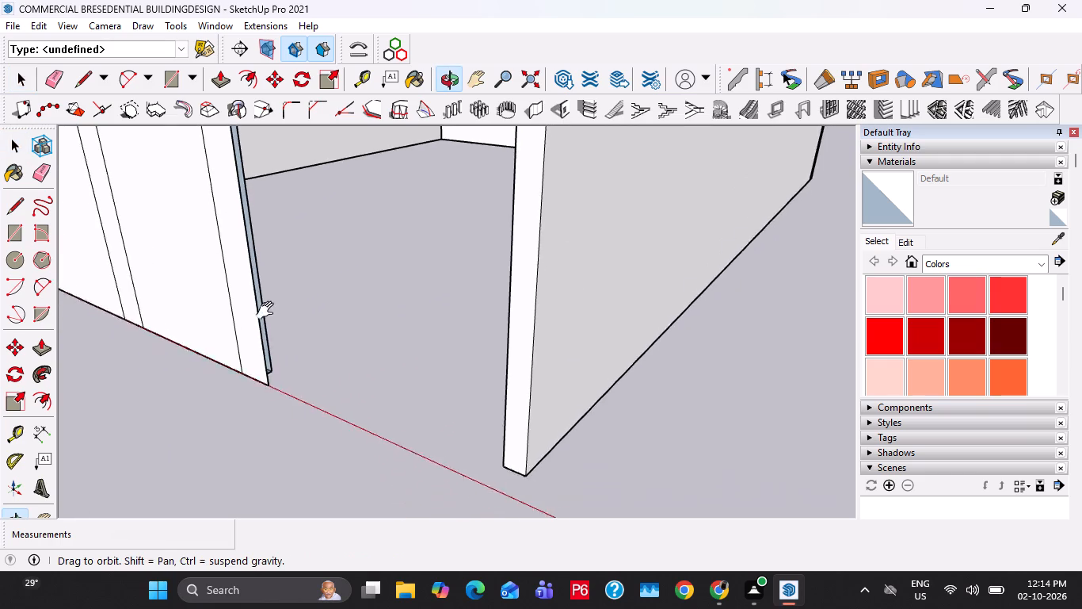
# Open the front facade group for editing at its open end near the ground.
pyautogui.keyDown('shift'); pyautogui.moveTo(269, 311); pyautogui.dragTo(162, 314, button='middle'); pyautogui.keyUp('shift')
pyautogui.scroll(8, 319, 308)
pyautogui.click(312, 307)
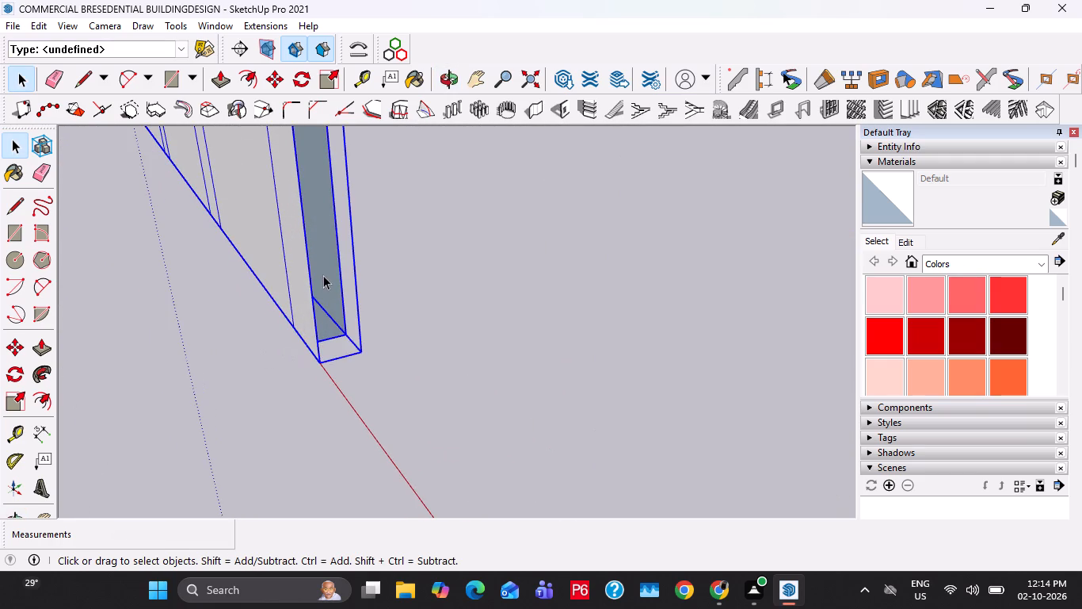
pyautogui.moveTo(262, 290); pyautogui.dragTo(234, 262, button='middle')
pyautogui.doubleClick(332, 310)
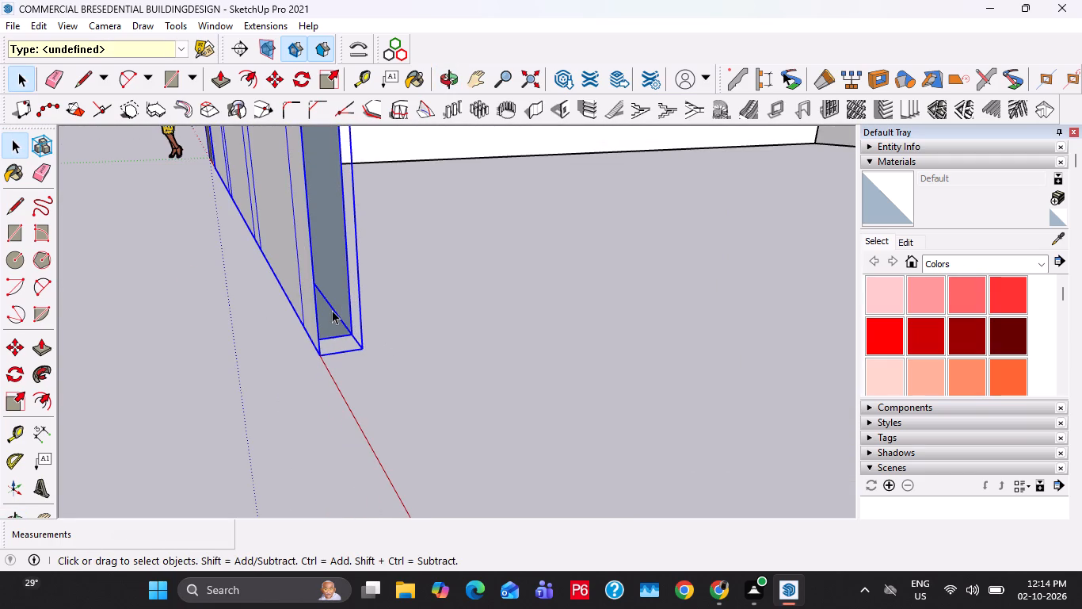
pyautogui.scroll(3, 314, 333)
pyautogui.click(337, 324)
pyautogui.press('p')
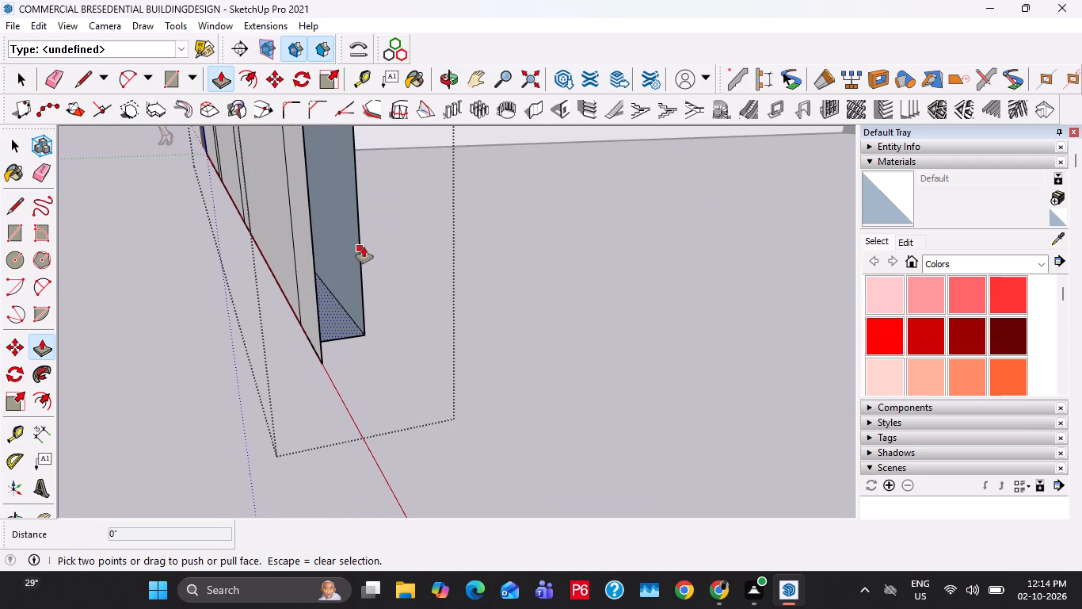
pyautogui.press('space')
# Draw a 9" line along the green axis across the front facade's open end, just above its base.
pyautogui.click(264, 233)
pyautogui.moveTo(281, 233); pyautogui.dragTo(261, 244, button='middle')
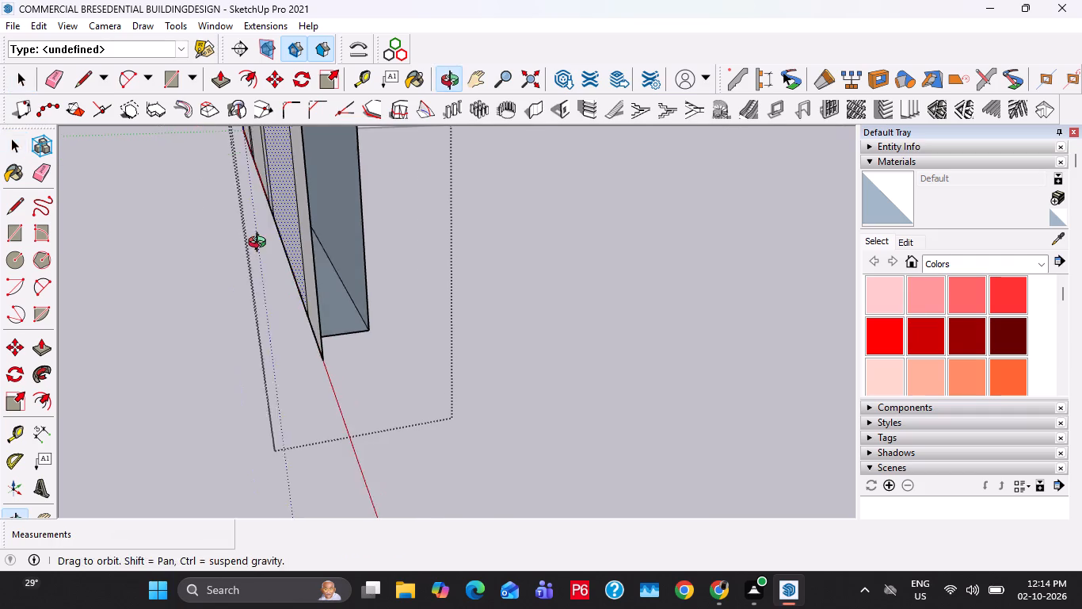
pyautogui.moveTo(261, 244); pyautogui.dragTo(260, 244, button='middle')
pyautogui.scroll(8, 323, 284)
pyautogui.moveTo(357, 304); pyautogui.dragTo(263, 293, button='middle')
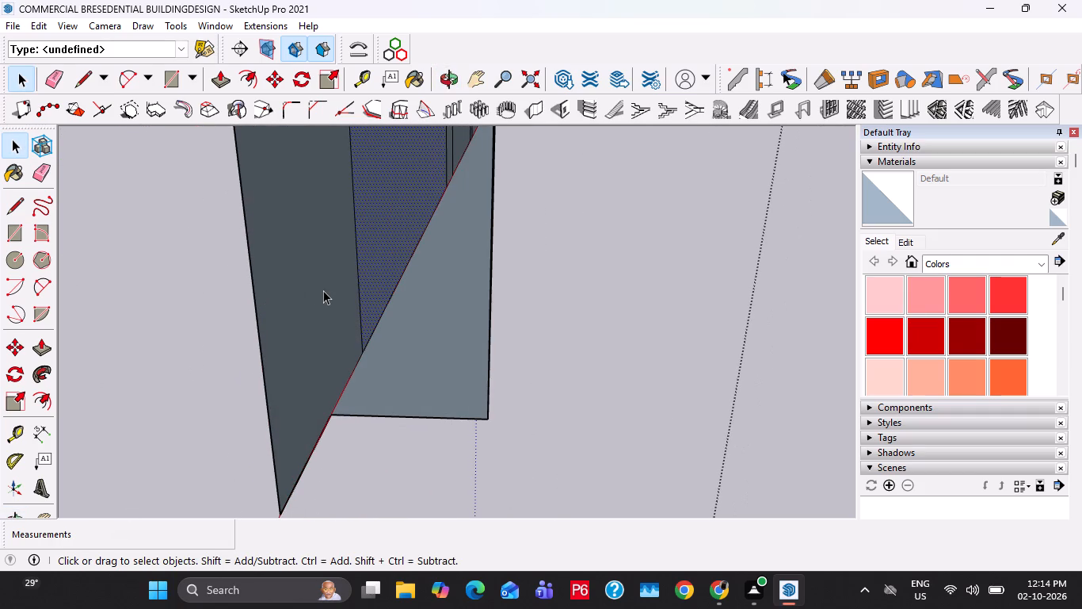
pyautogui.press('l')
pyautogui.click(488, 286)
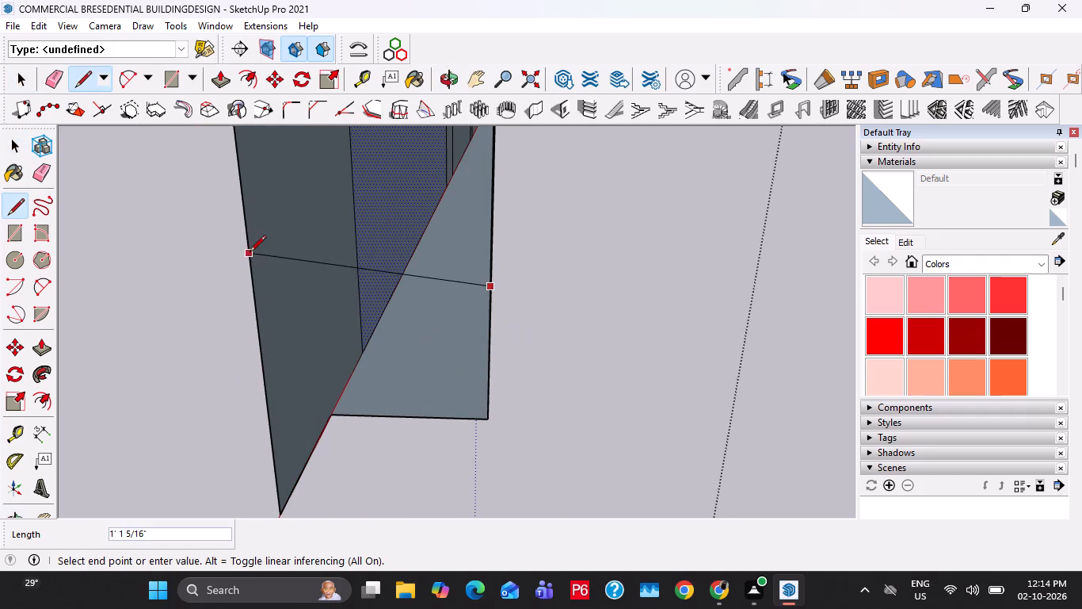
pyautogui.click(316, 279)
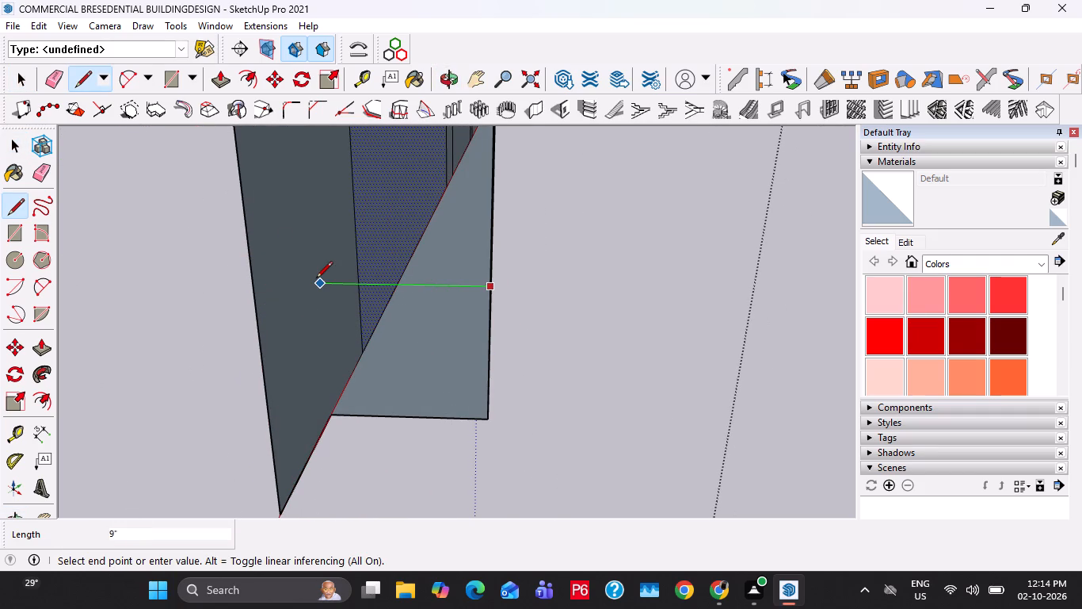
pyautogui.write('Vz')
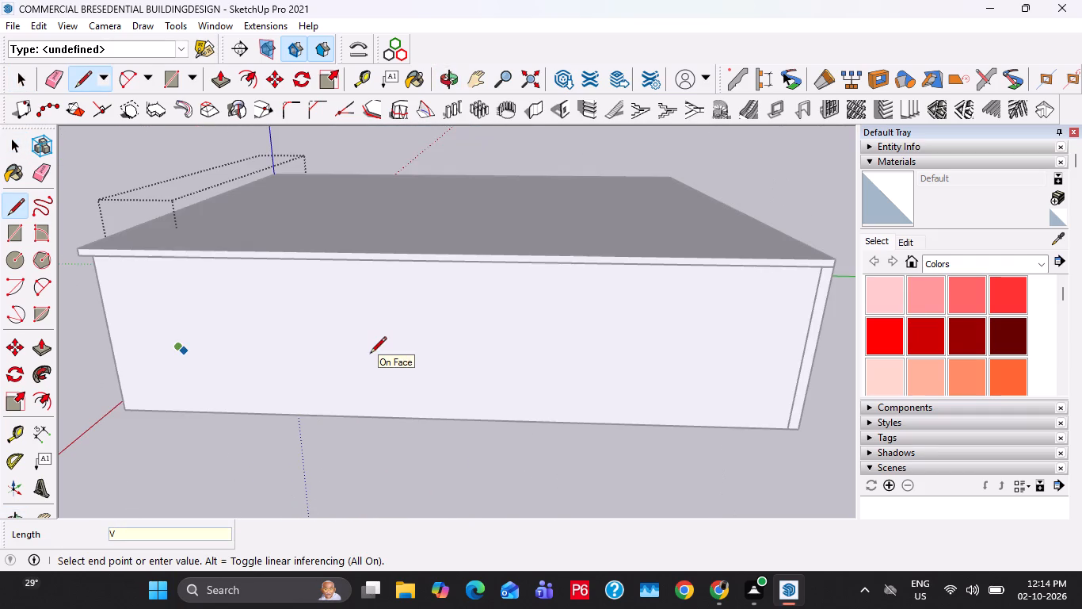
pyautogui.scroll(-9, 362, 320)
pyautogui.press('space')
# Copy the facade's end column strip face about 1' 3/4" onto the back edge of the facade's open end.
pyautogui.scroll(1, 280, 321)
pyautogui.moveTo(280, 324); pyautogui.dragTo(422, 329, button='middle')
pyautogui.scroll(16, 276, 394)
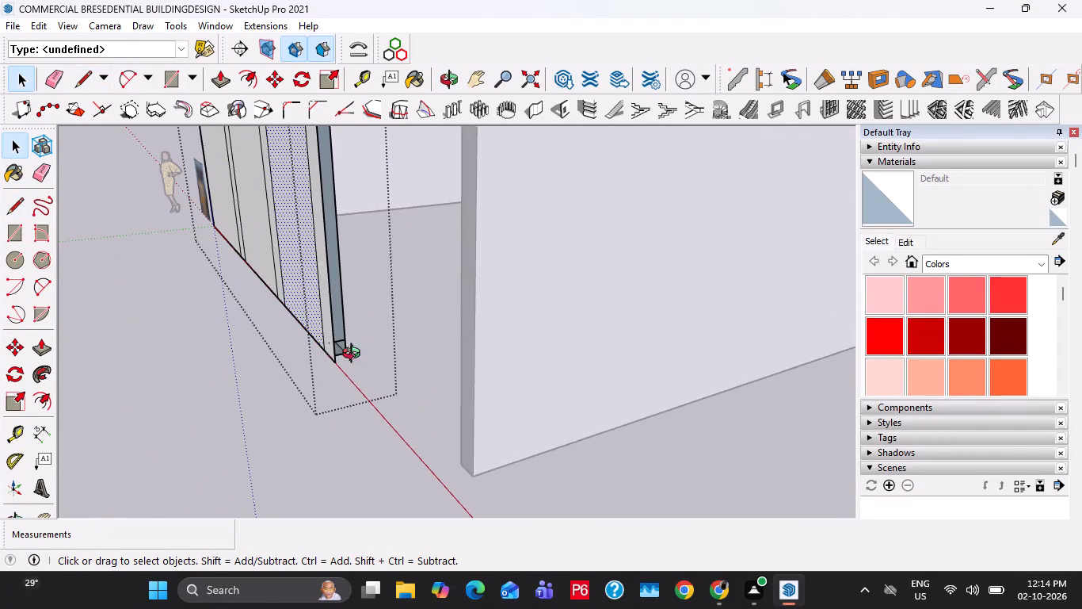
pyautogui.scroll(12, 340, 298)
pyautogui.scroll(-18, 332, 298)
pyautogui.moveTo(332, 304); pyautogui.dragTo(407, 320, button='middle')
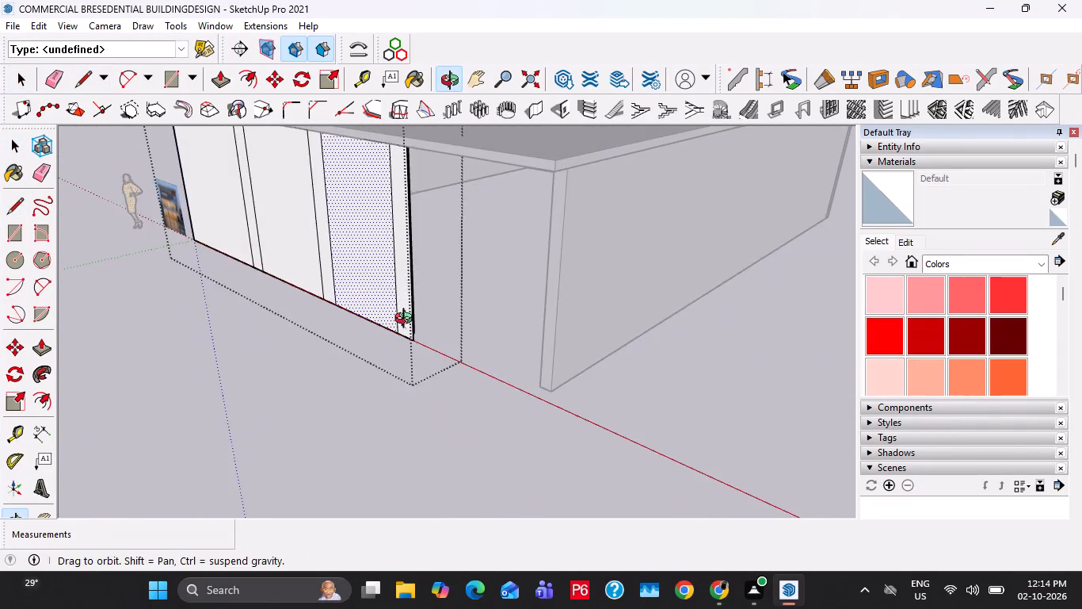
pyautogui.moveTo(407, 320); pyautogui.dragTo(408, 320, button='middle')
pyautogui.scroll(1, 408, 199)
pyautogui.scroll(-7, 407, 198)
pyautogui.moveTo(407, 197); pyautogui.dragTo(323, 116, button='middle')
pyautogui.scroll(16, 366, 243)
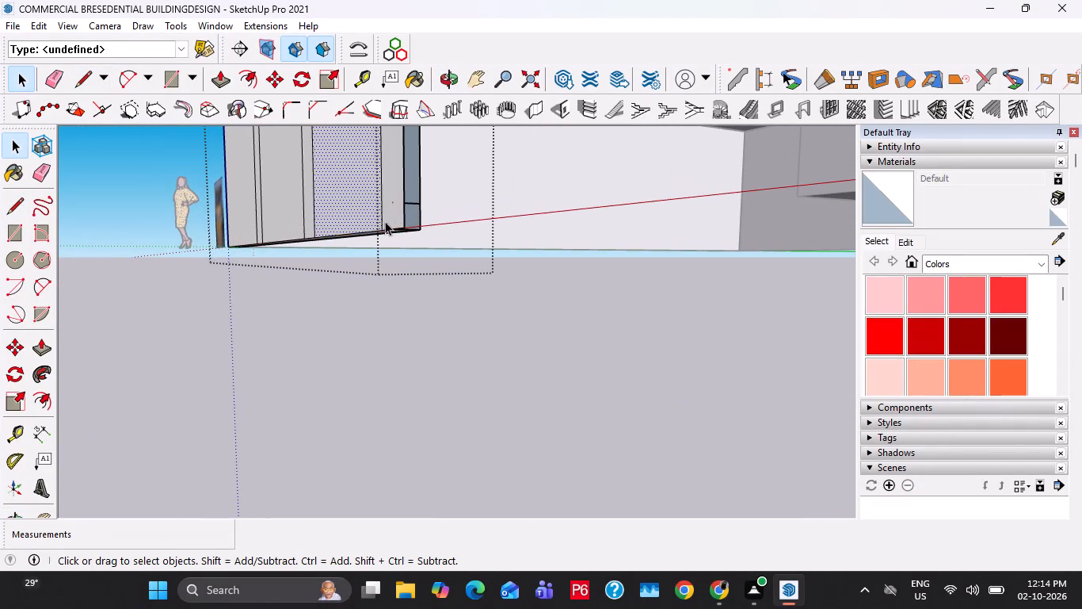
pyautogui.click(390, 220)
pyautogui.click(390, 220)
pyautogui.click(390, 220)
pyautogui.moveTo(392, 232); pyautogui.dragTo(380, 268, button='middle')
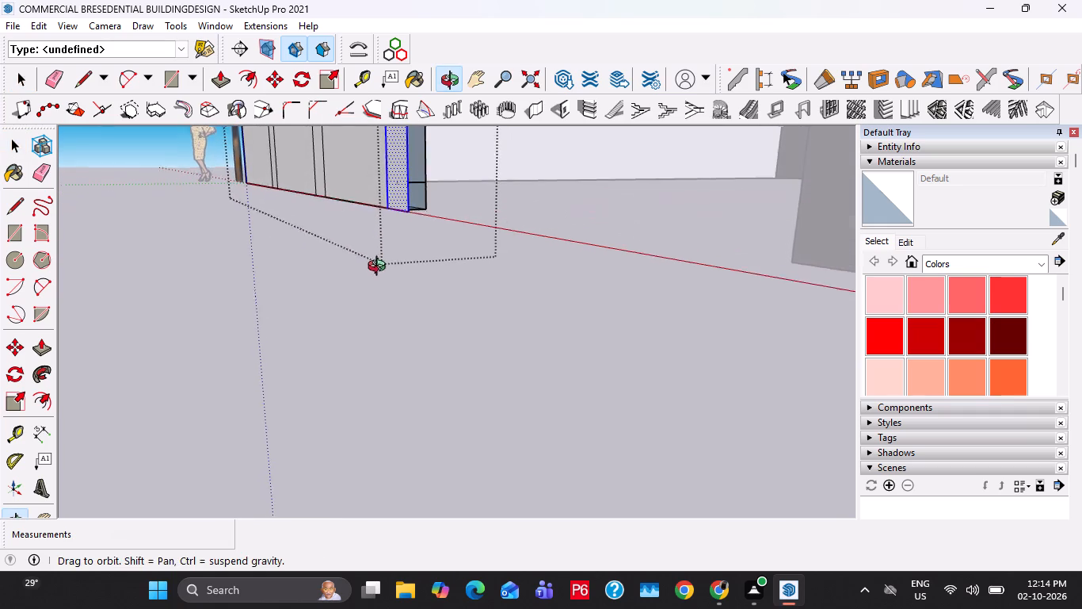
pyautogui.moveTo(380, 268); pyautogui.dragTo(379, 273, button='middle')
pyautogui.scroll(5, 396, 232)
pyautogui.press('m')
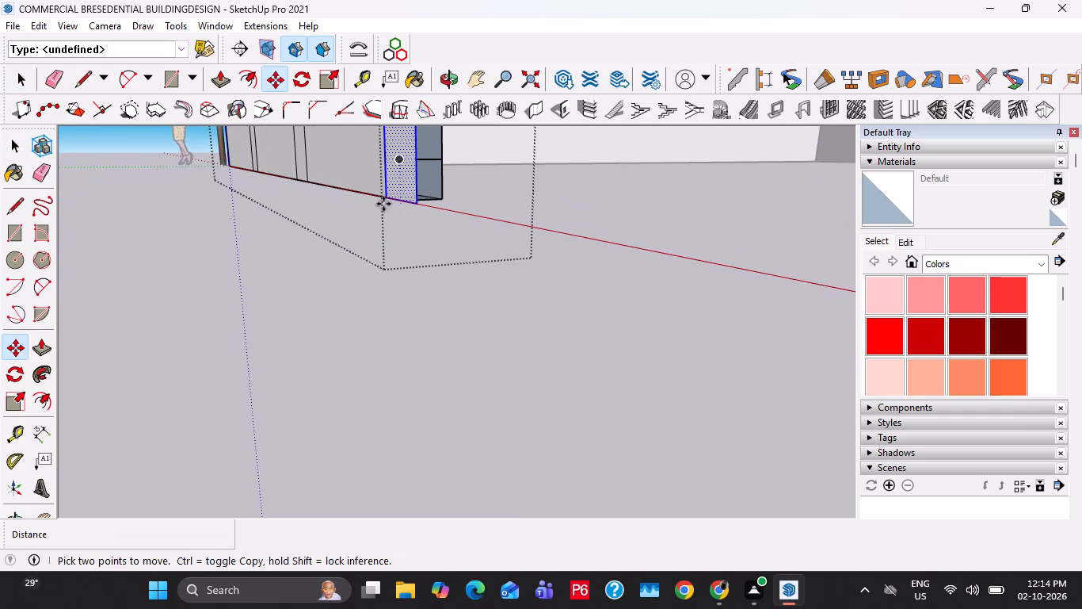
pyautogui.click(383, 198)
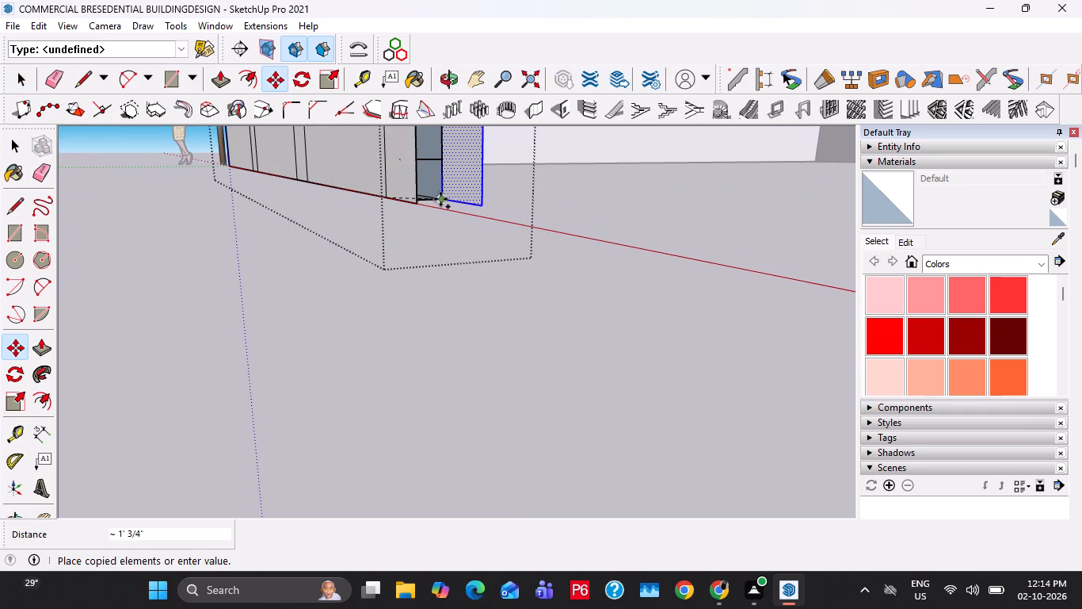
pyautogui.click(440, 199)
pyautogui.press('space')
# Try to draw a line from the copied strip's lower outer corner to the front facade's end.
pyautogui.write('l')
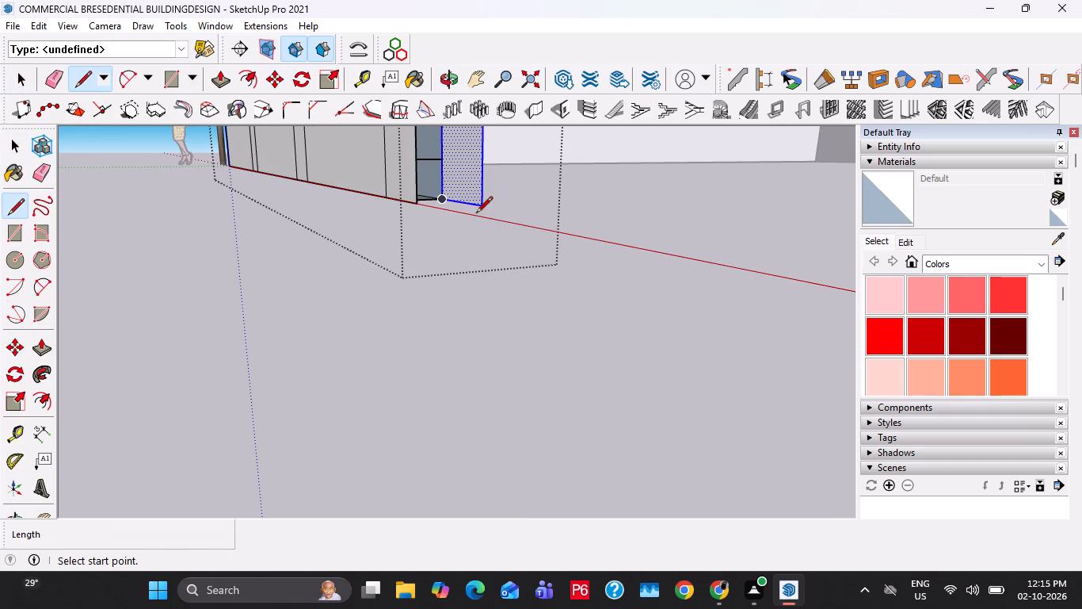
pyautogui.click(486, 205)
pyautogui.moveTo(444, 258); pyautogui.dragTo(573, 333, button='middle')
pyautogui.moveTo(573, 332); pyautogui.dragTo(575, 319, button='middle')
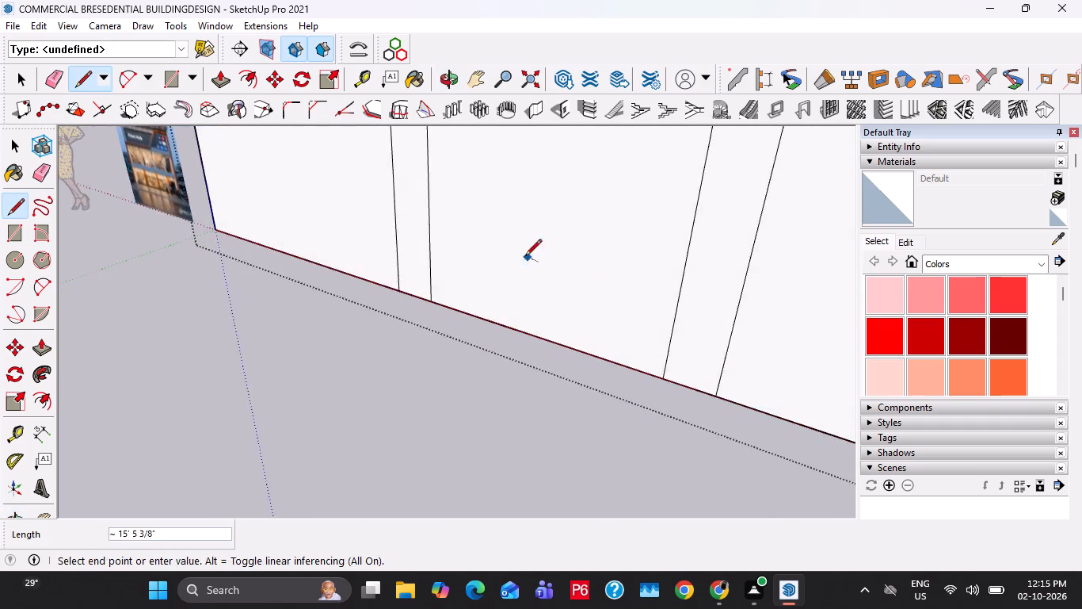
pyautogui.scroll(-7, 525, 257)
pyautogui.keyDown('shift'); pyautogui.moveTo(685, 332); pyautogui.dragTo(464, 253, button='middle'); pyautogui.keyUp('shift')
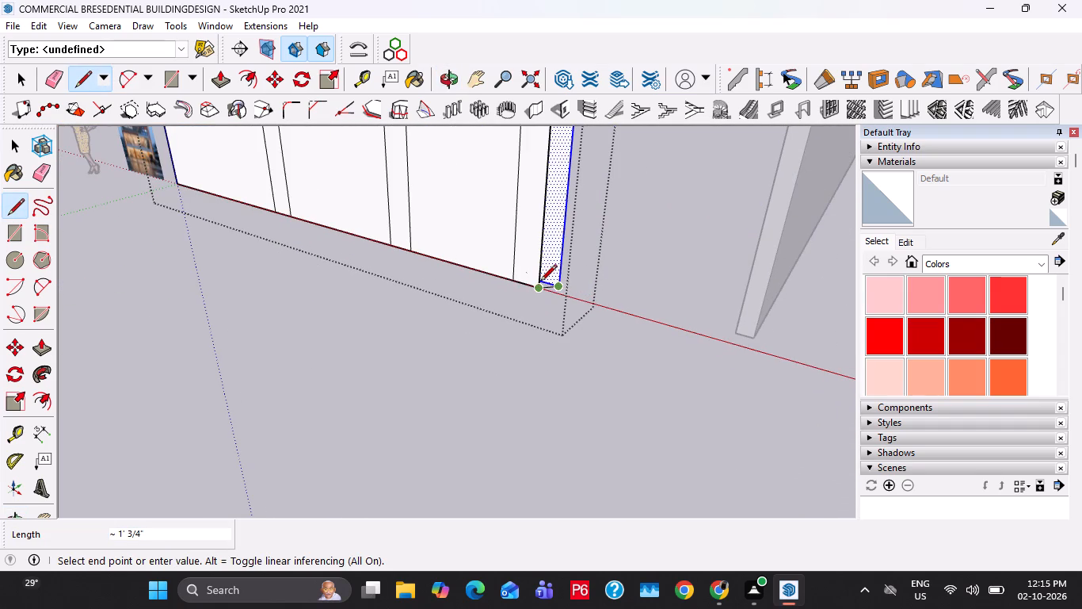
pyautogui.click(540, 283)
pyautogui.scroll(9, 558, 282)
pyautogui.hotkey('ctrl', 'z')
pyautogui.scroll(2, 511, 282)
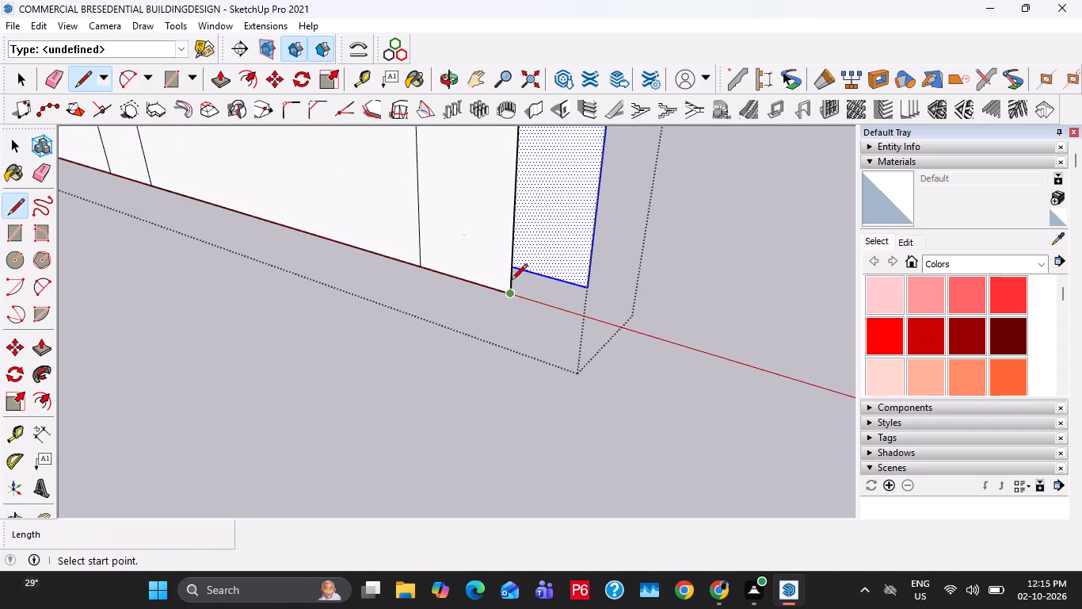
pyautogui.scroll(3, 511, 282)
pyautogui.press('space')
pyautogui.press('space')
# Place a guide parallel to the side wall through the front facade's bottom end corner.
pyautogui.moveTo(551, 273); pyautogui.dragTo(497, 275, button='middle')
pyautogui.scroll(-12, 493, 273)
pyautogui.press('t')
pyautogui.moveTo(669, 344); pyautogui.dragTo(730, 381, button='middle')
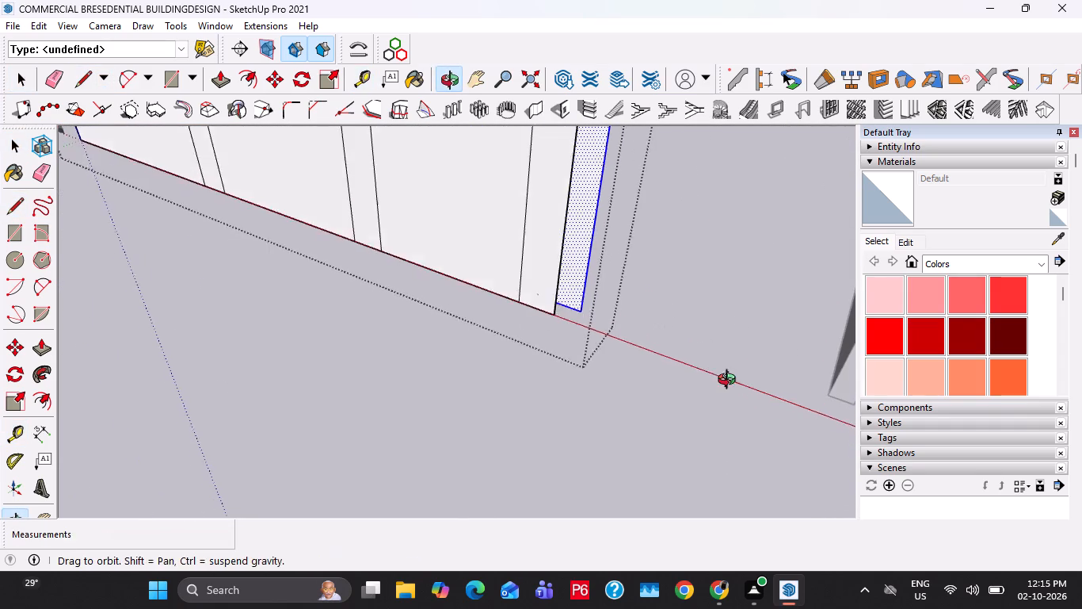
pyautogui.moveTo(730, 381); pyautogui.dragTo(736, 378, button='middle')
pyautogui.click(840, 350)
pyautogui.scroll(3, 563, 265)
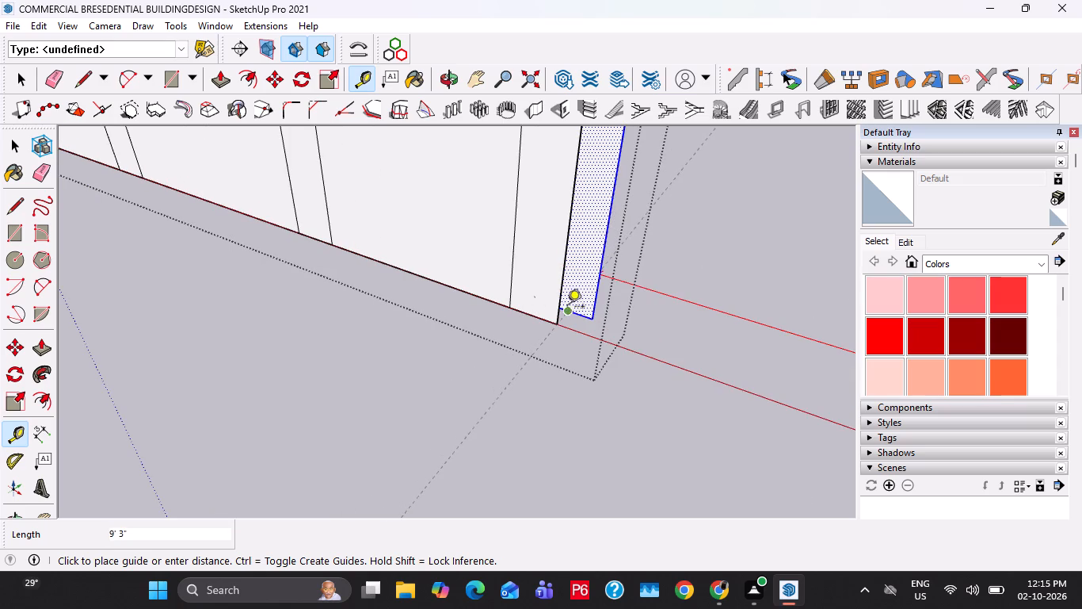
pyautogui.click(557, 322)
pyautogui.press('space')
pyautogui.scroll(7, 569, 321)
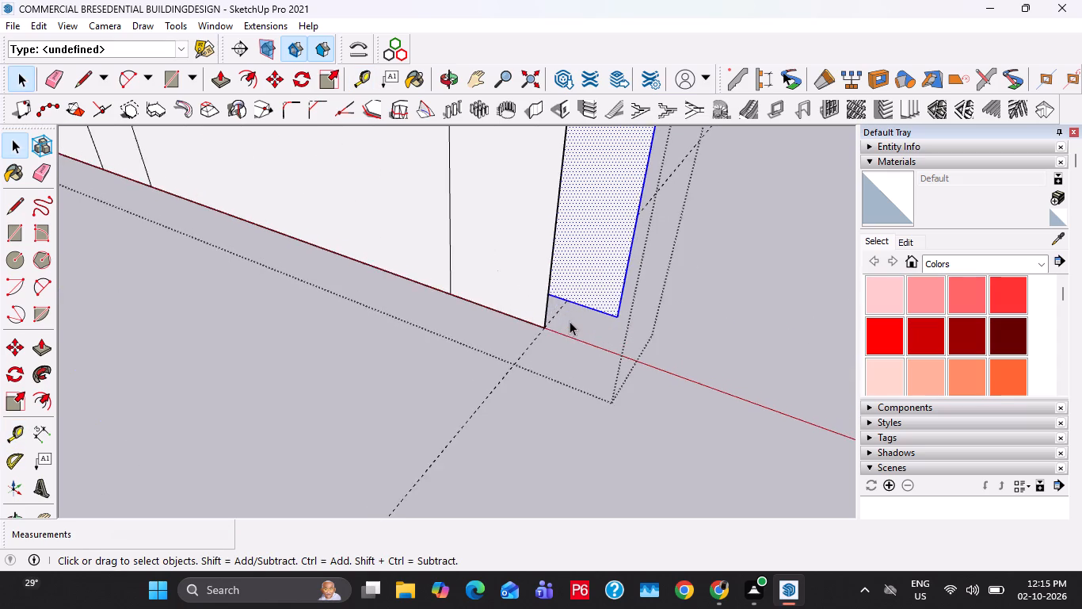
# Draw a 9" line along the guide from the facade's bottom end corner to the copied strip's bottom edge.
pyautogui.moveTo(570, 321); pyautogui.dragTo(388, 264, button='middle')
pyautogui.moveTo(676, 389); pyautogui.dragTo(451, 324, button='middle')
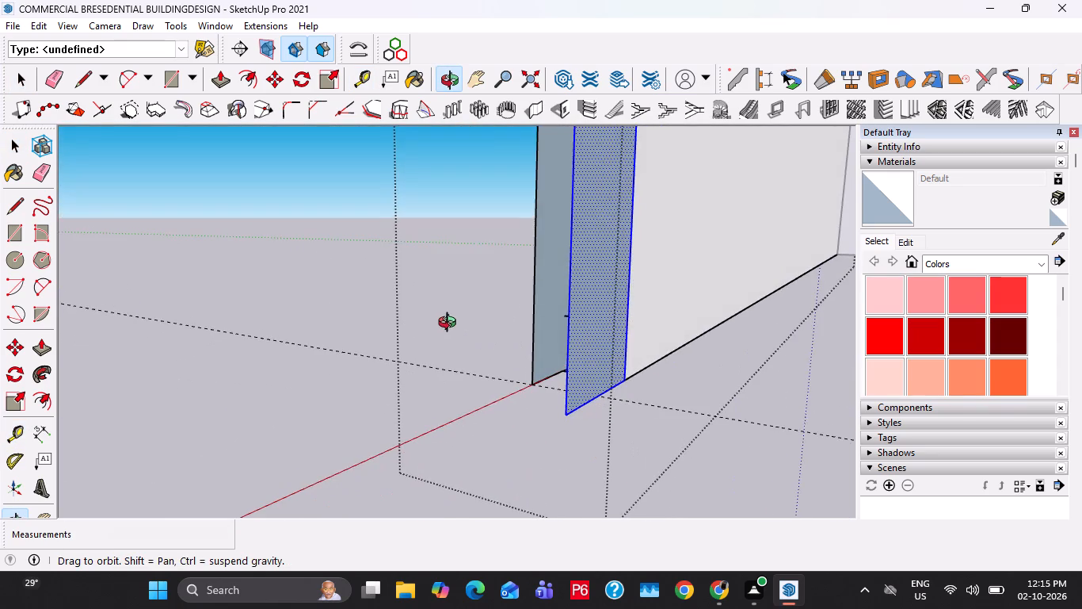
pyautogui.moveTo(451, 324); pyautogui.dragTo(575, 387, button='middle')
pyautogui.press('l')
pyautogui.moveTo(534, 366); pyautogui.dragTo(543, 368)
pyautogui.moveTo(676, 382); pyautogui.dragTo(663, 381, button='middle')
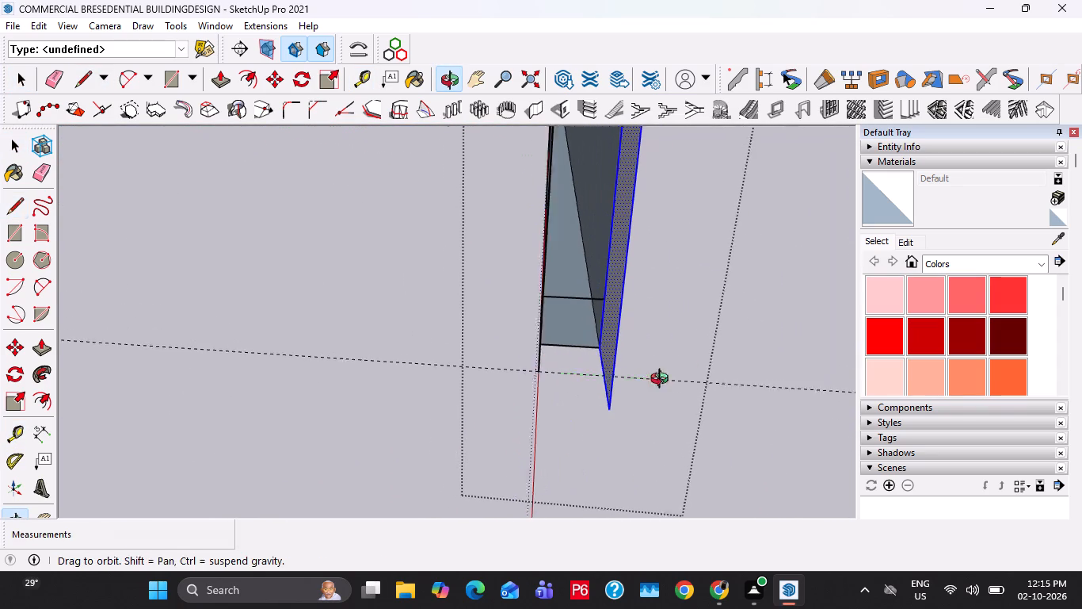
pyautogui.moveTo(663, 381); pyautogui.dragTo(577, 363, button='middle')
pyautogui.click(621, 405)
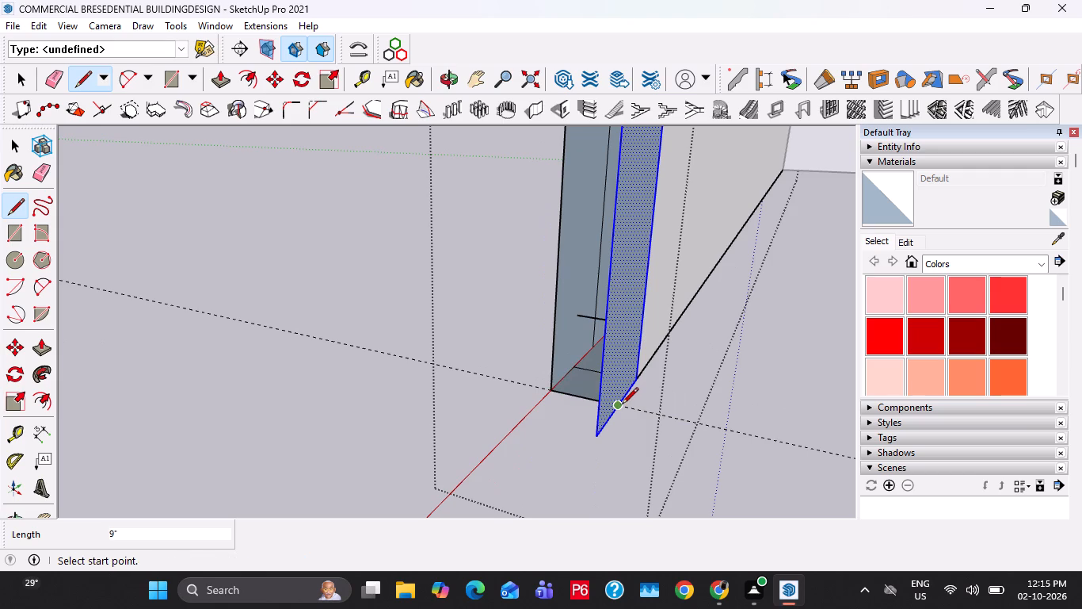
pyautogui.press('space')
# Copy the vertical edge at the facade's end across to the far end of the 9" line, dividing the copied strip.
pyautogui.moveTo(589, 385); pyautogui.dragTo(644, 398, button='middle')
pyautogui.scroll(1, 551, 356)
pyautogui.click(559, 364)
pyautogui.moveTo(599, 409); pyautogui.dragTo(558, 388, button='middle')
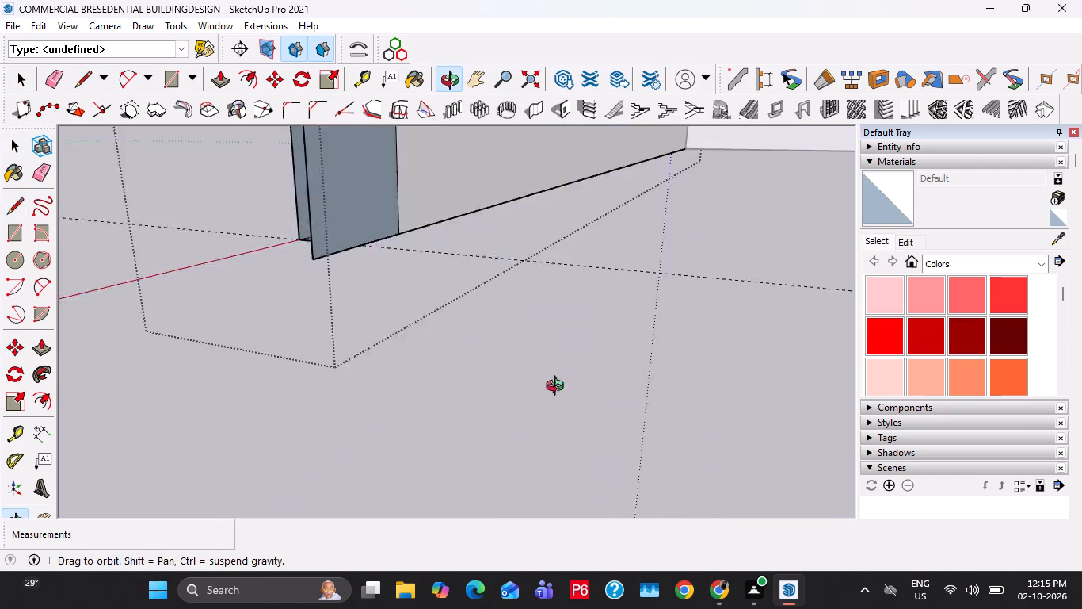
pyautogui.moveTo(558, 388); pyautogui.dragTo(558, 385, button='middle')
pyautogui.moveTo(349, 224); pyautogui.dragTo(385, 233, button='middle')
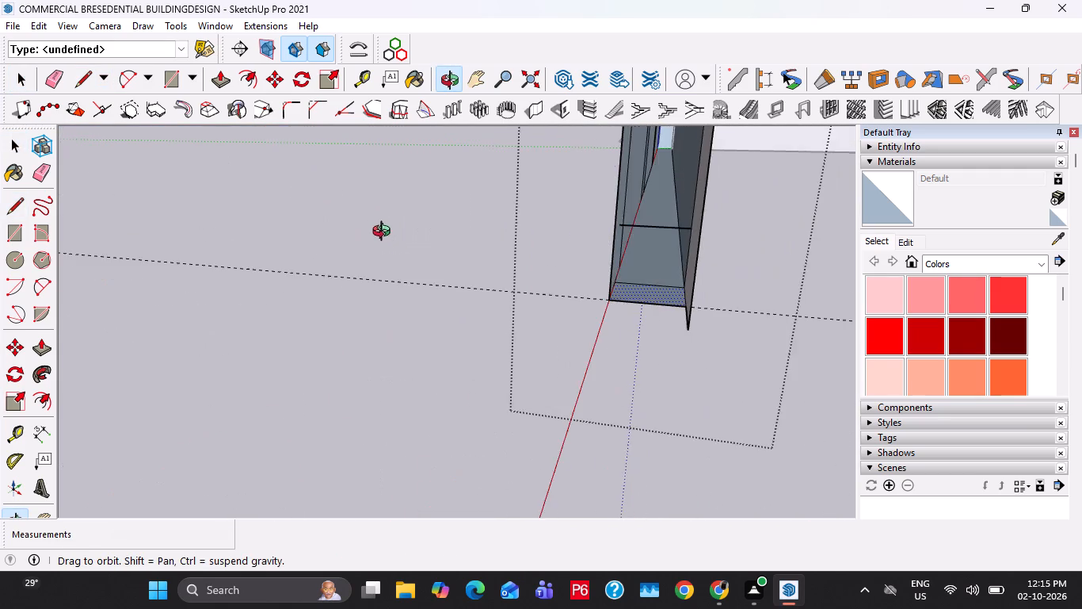
pyautogui.moveTo(385, 233); pyautogui.dragTo(371, 228, button='middle')
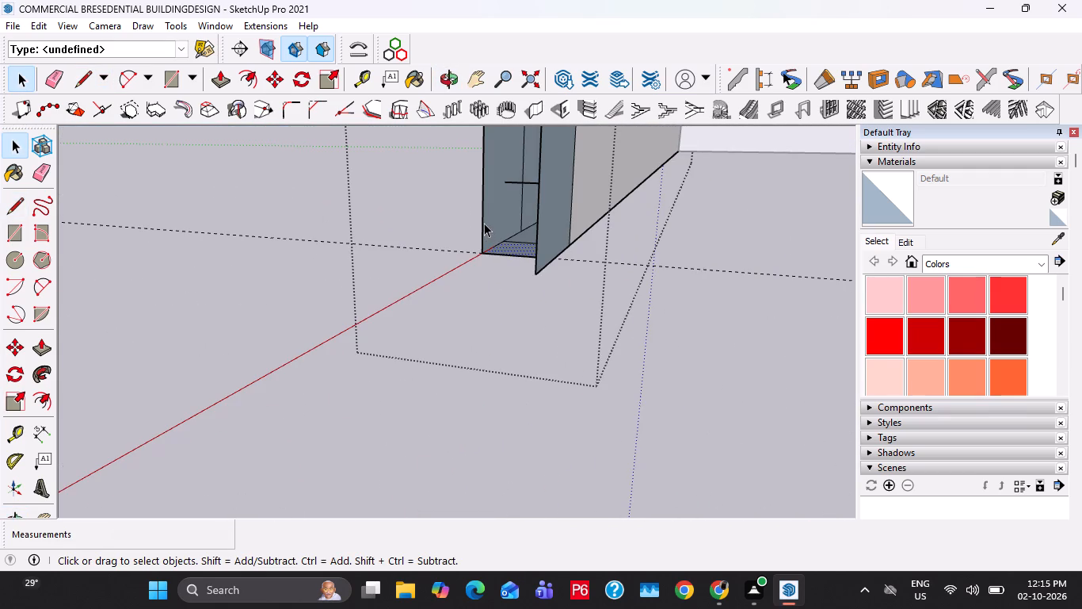
pyautogui.click(483, 219)
pyautogui.moveTo(524, 289); pyautogui.dragTo(566, 315, button='middle')
pyautogui.keyDown('shift'); pyautogui.moveTo(853, 419); pyautogui.dragTo(791, 384, button='middle'); pyautogui.keyUp('shift')
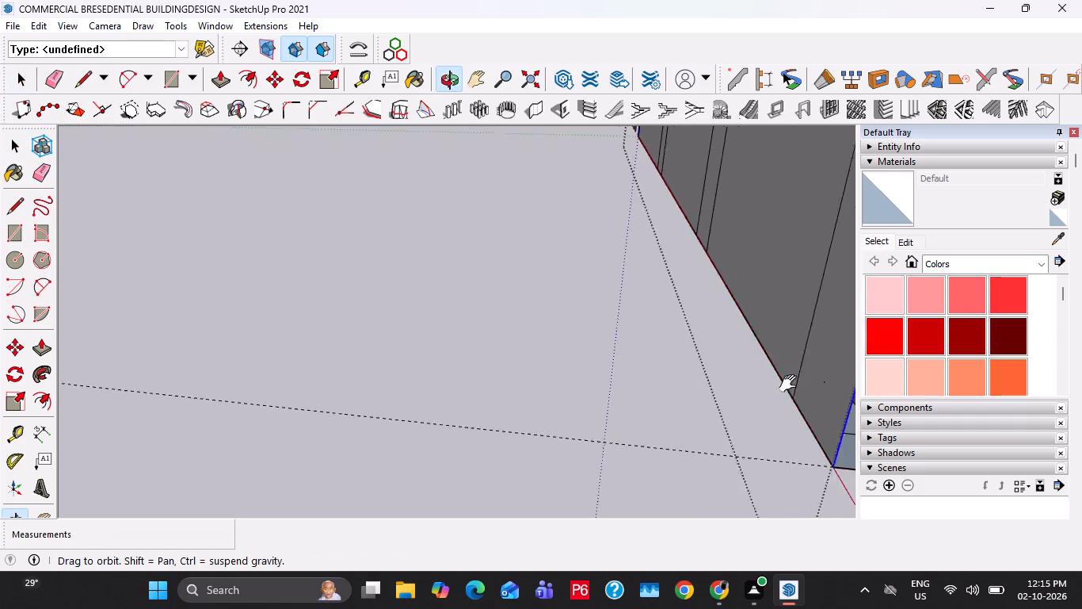
pyautogui.keyDown('shift'); pyautogui.moveTo(791, 384); pyautogui.dragTo(686, 301, button='middle'); pyautogui.keyUp('shift')
pyautogui.scroll(7, 710, 375)
pyautogui.press('m')
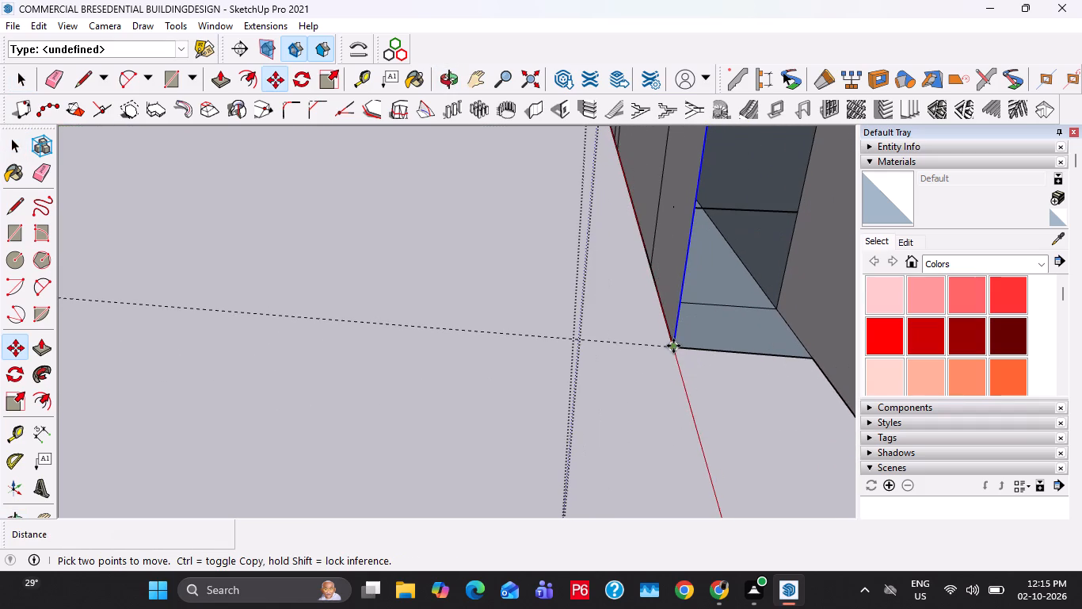
pyautogui.click(673, 346)
pyautogui.moveTo(820, 360); pyautogui.dragTo(756, 335, button='middle')
pyautogui.scroll(5, 753, 329)
pyautogui.click(753, 329)
pyautogui.press('space')
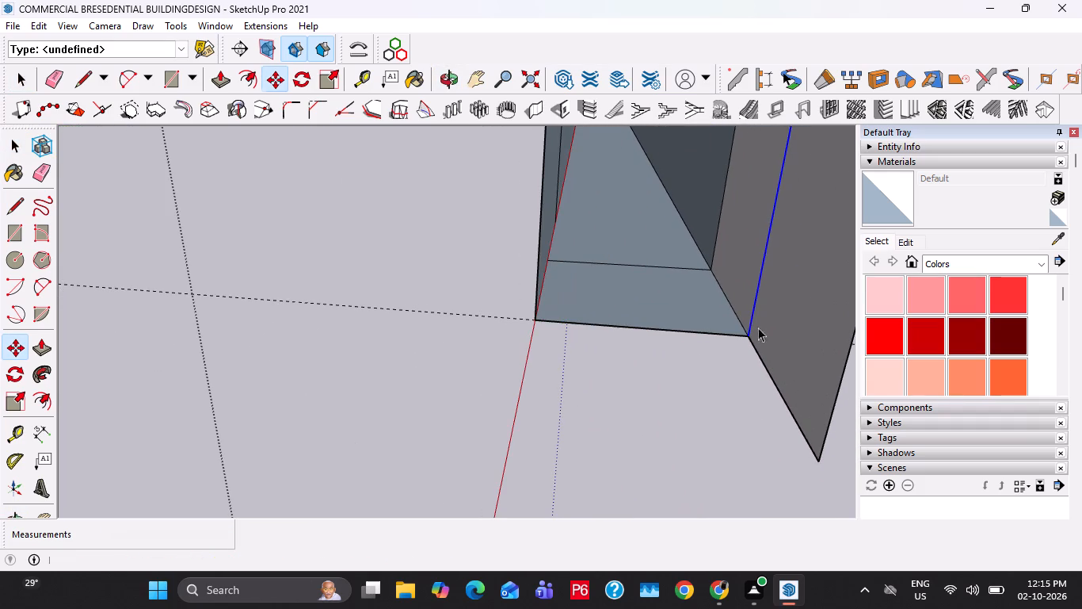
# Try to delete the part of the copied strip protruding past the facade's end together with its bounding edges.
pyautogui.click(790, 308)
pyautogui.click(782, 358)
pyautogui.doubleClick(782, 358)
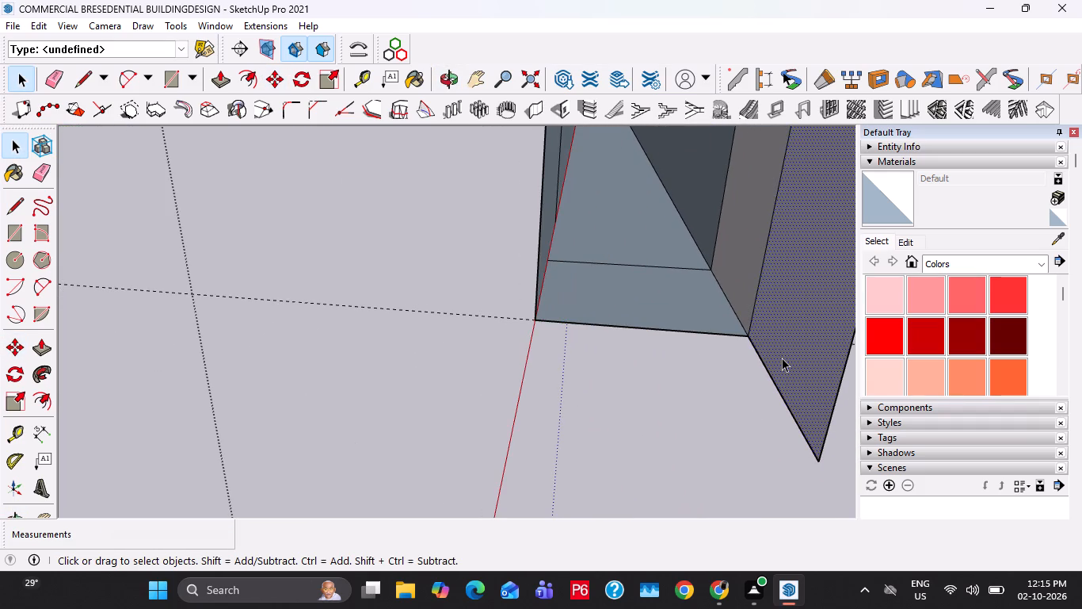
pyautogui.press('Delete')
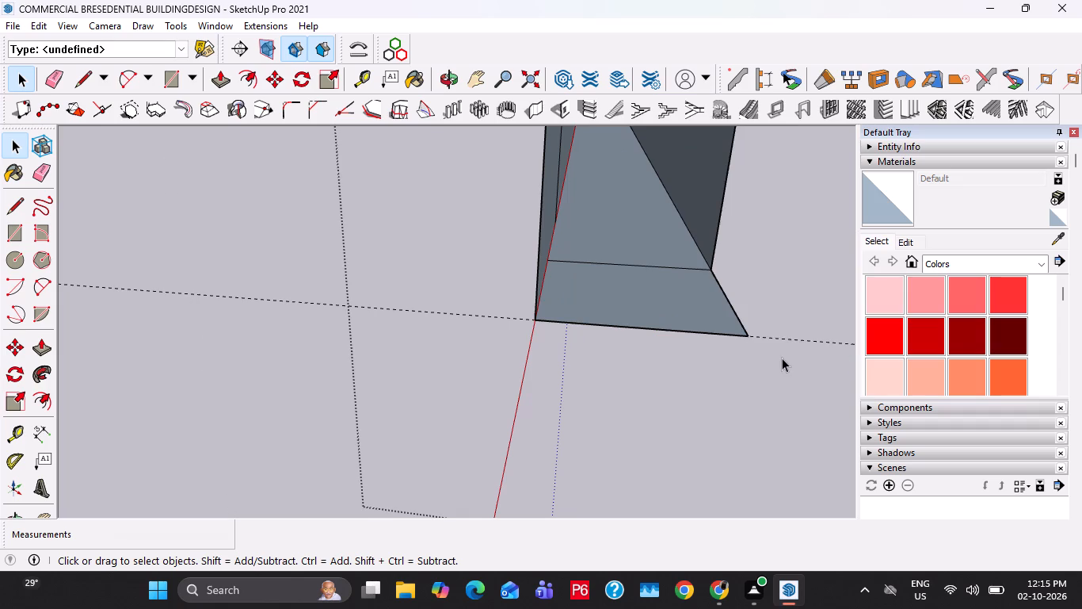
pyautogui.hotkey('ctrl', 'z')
# Erase the bottom and outer edges of the copied strip's part protruding past the facade's end.
pyautogui.click(781, 358)
pyautogui.press('e')
pyautogui.moveTo(777, 408); pyautogui.dragTo(815, 436)
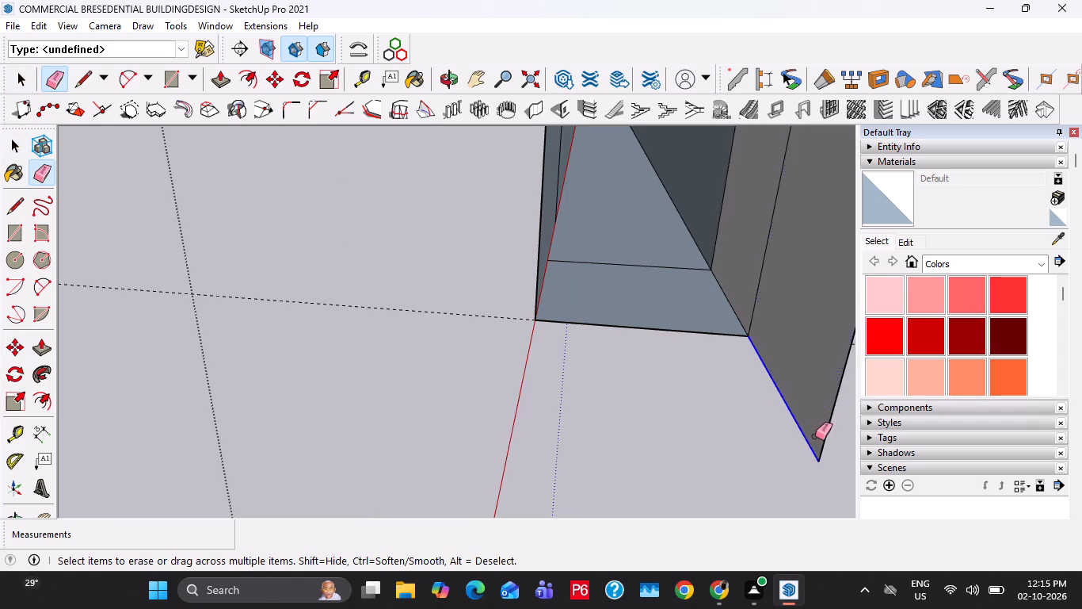
pyautogui.moveTo(815, 436); pyautogui.dragTo(820, 450)
pyautogui.scroll(-20, 783, 416)
pyautogui.scroll(-5, 783, 416)
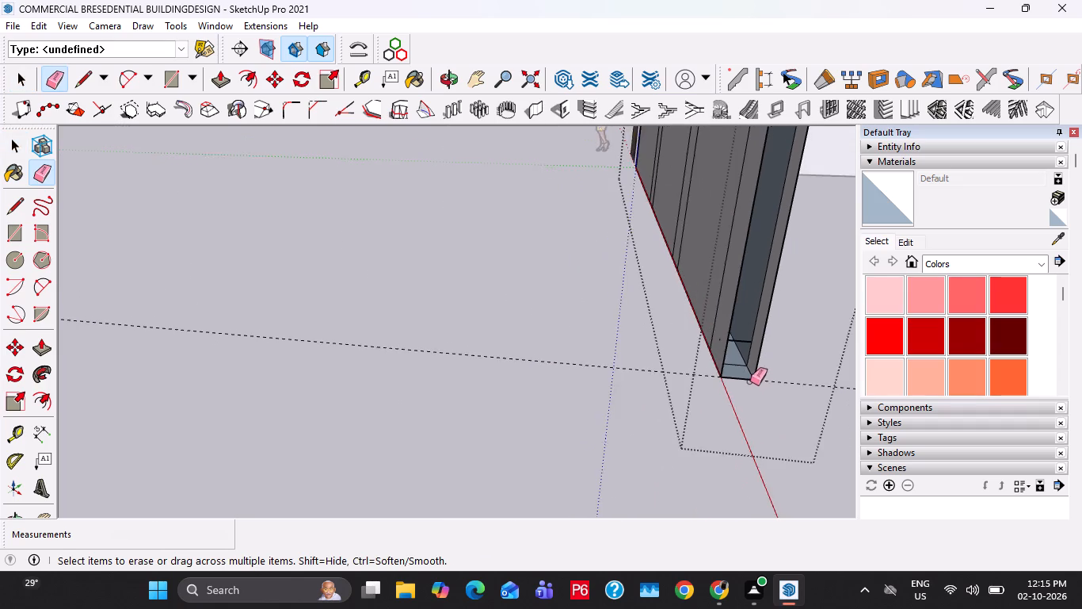
pyautogui.keyDown('shift'); pyautogui.moveTo(731, 318); pyautogui.dragTo(698, 427, button='middle'); pyautogui.keyUp('shift')
pyautogui.keyDown('shift'); pyautogui.scroll(-8, 699, 397); pyautogui.keyUp('shift')
pyautogui.keyDown('shift'); pyautogui.middleClick(717, 293); pyautogui.keyUp('shift')
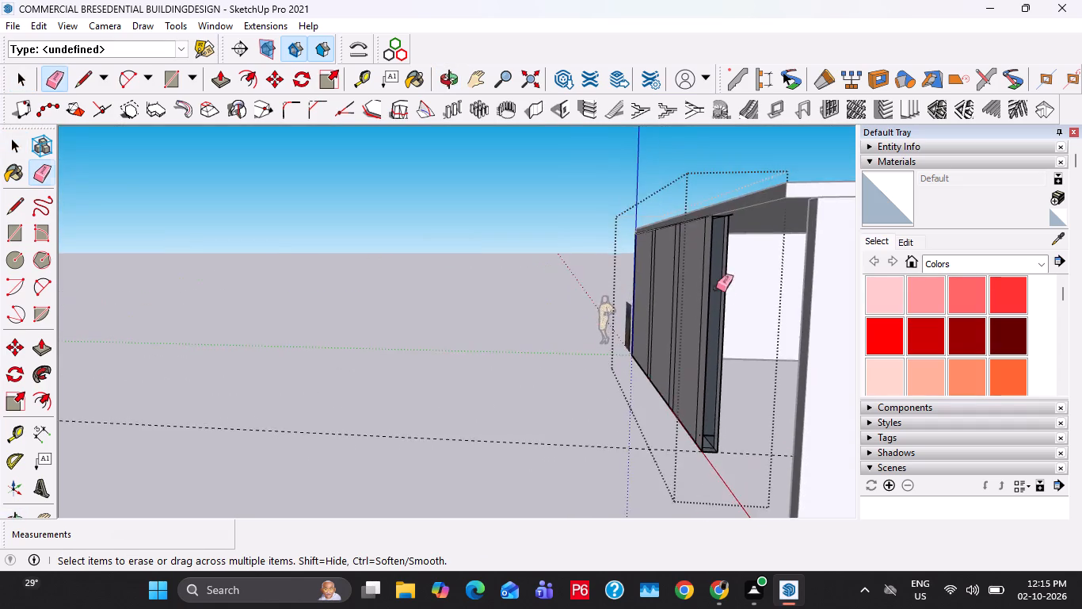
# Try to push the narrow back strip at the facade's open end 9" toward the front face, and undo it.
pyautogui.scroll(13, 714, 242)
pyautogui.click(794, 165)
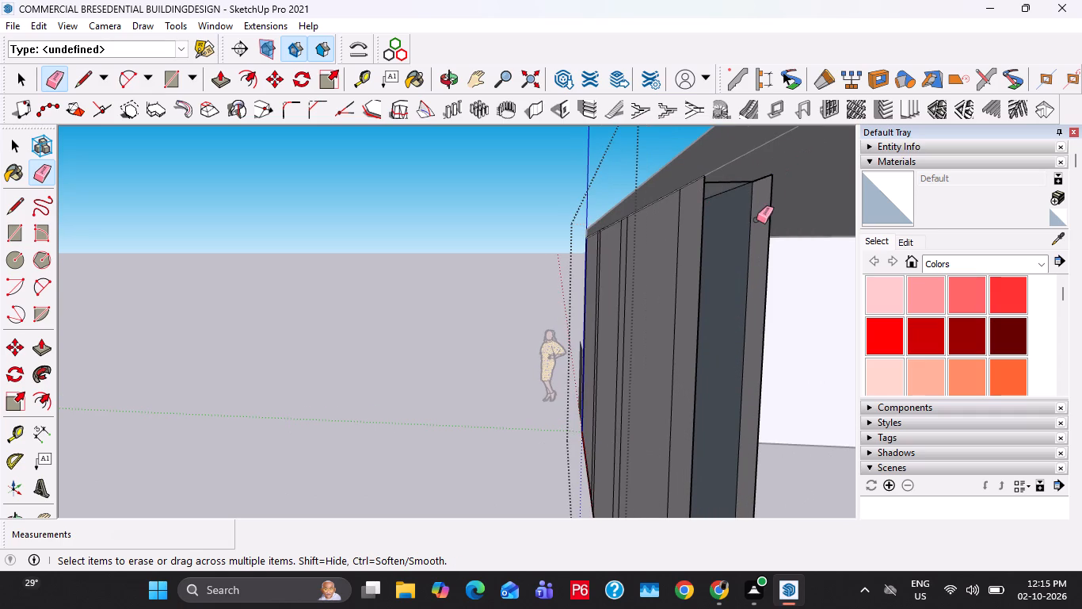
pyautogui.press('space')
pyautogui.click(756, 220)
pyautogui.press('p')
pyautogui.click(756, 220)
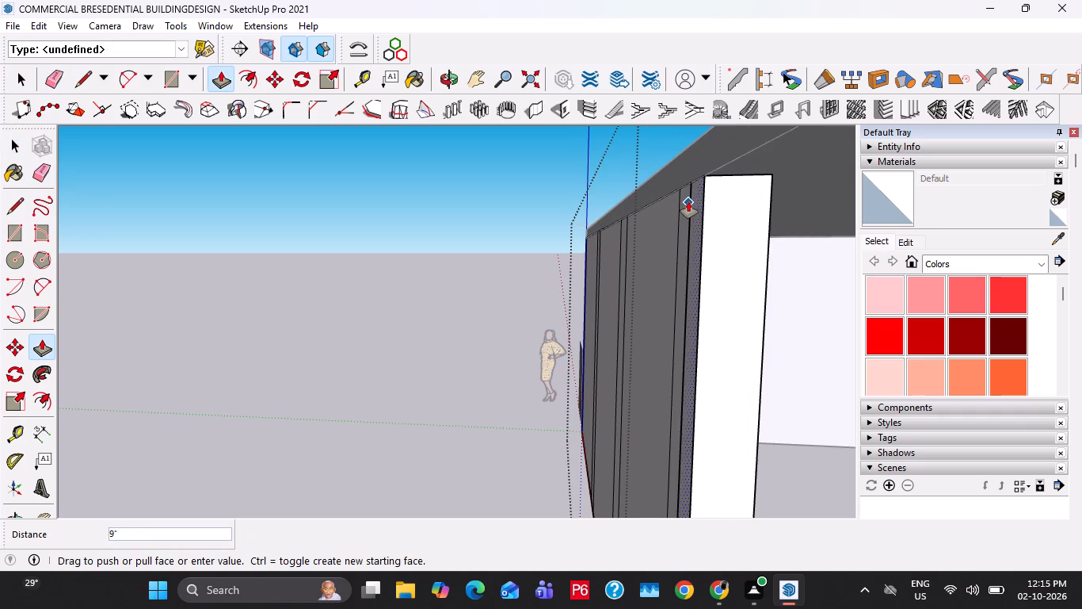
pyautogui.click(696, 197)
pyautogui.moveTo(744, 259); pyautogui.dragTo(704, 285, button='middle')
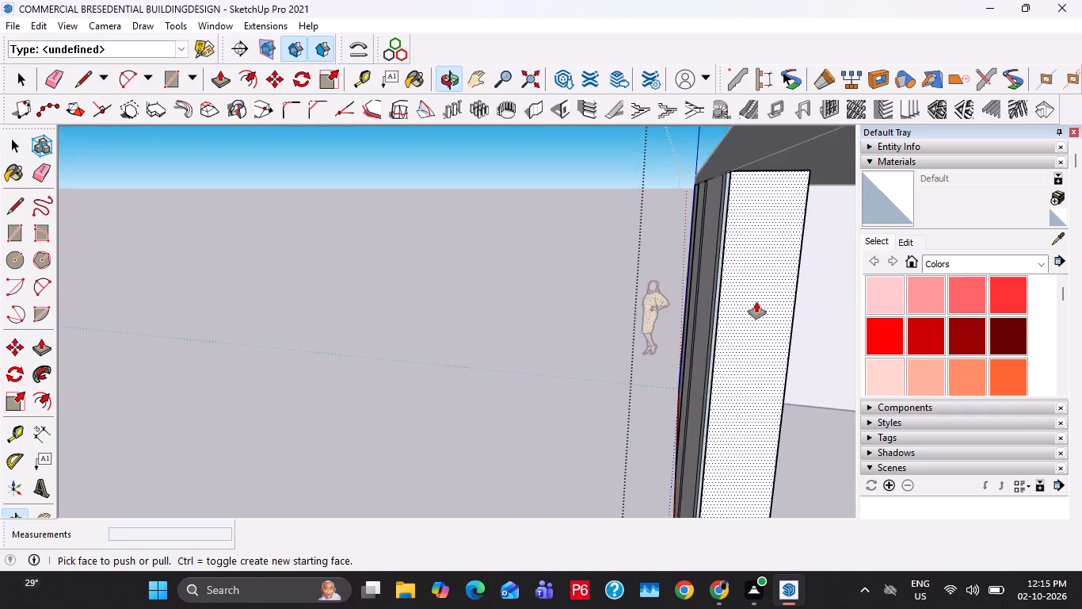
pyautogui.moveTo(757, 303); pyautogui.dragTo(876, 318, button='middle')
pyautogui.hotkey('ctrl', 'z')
# Close the facade's open end with a line across its top, from the back corner to the front corner.
pyautogui.moveTo(608, 272); pyautogui.dragTo(494, 237, button='middle')
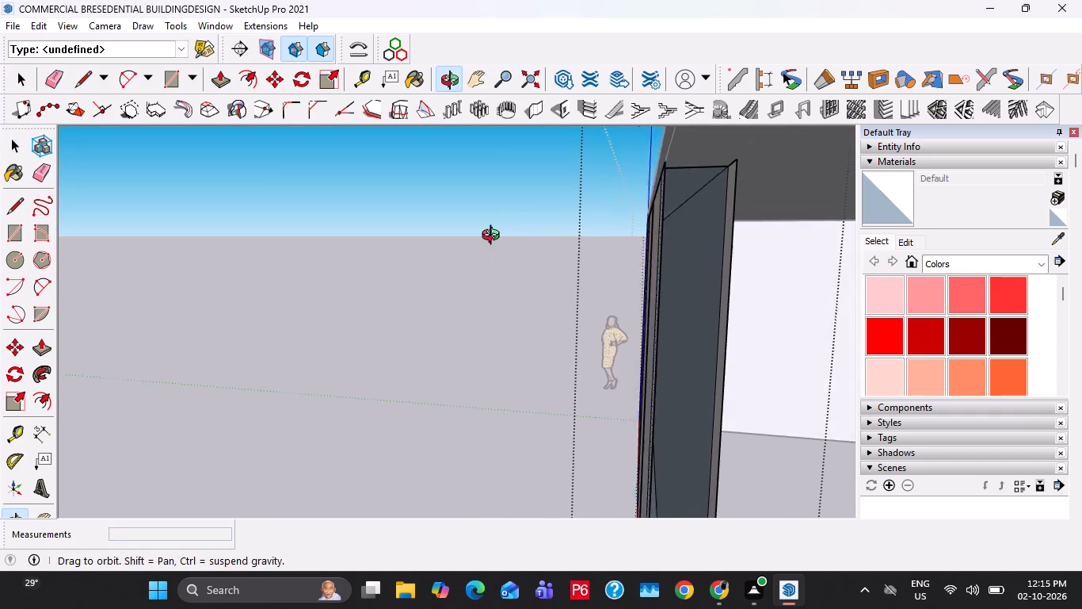
pyautogui.moveTo(494, 237); pyautogui.dragTo(493, 243, button='middle')
pyautogui.press('space')
pyautogui.moveTo(703, 194); pyautogui.dragTo(700, 209, button='middle')
pyautogui.press('l')
pyautogui.click(745, 156)
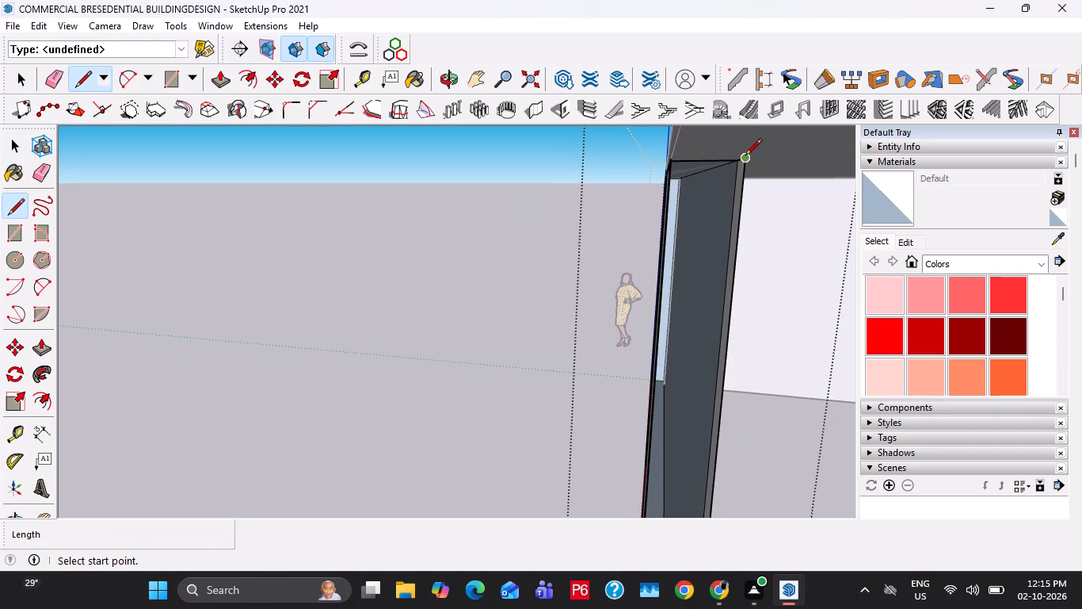
pyautogui.click(674, 158)
pyautogui.press('space')
# Pull the facade's narrow end face outward along its length by about 9/16" and again by about 3 13/16".
pyautogui.scroll(-6, 705, 289)
pyautogui.moveTo(654, 293); pyautogui.dragTo(761, 326, button='middle')
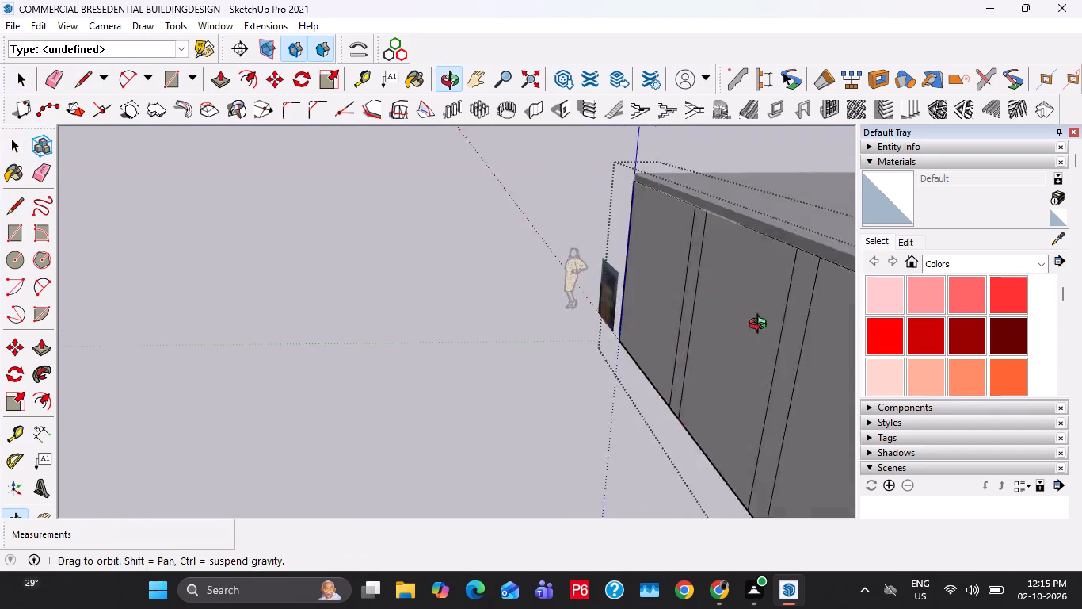
pyautogui.moveTo(761, 326); pyautogui.dragTo(878, 345, button='middle')
pyautogui.scroll(-4, 440, 269)
pyautogui.keyDown('shift'); pyautogui.moveTo(656, 385); pyautogui.dragTo(522, 255, button='middle'); pyautogui.keyUp('shift')
pyautogui.scroll(4, 649, 272)
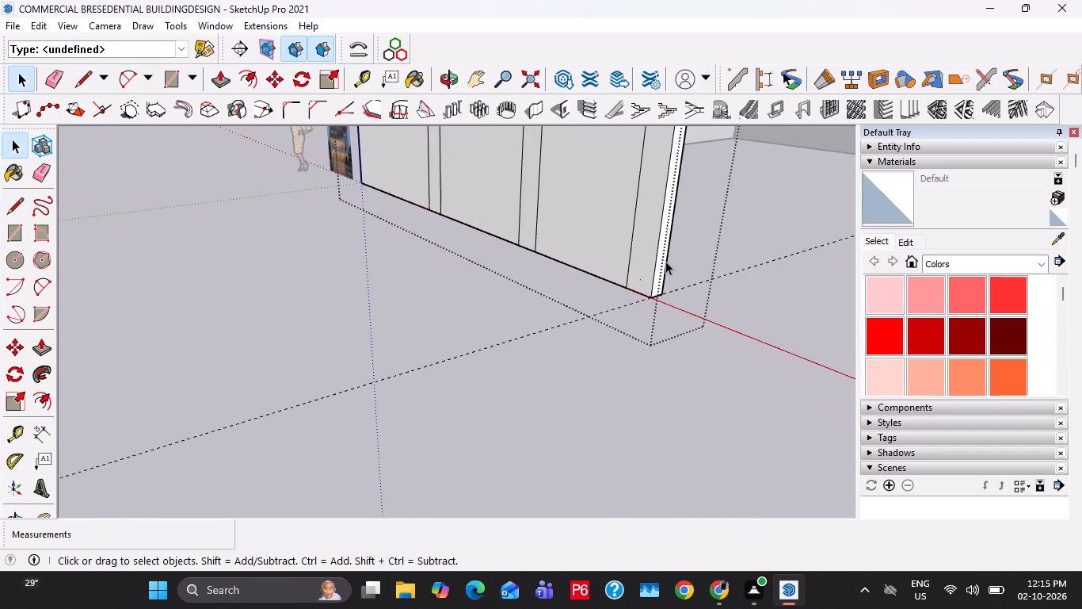
pyautogui.click(665, 261)
pyautogui.press('p')
pyautogui.click(661, 277)
pyautogui.scroll(-2, 736, 332)
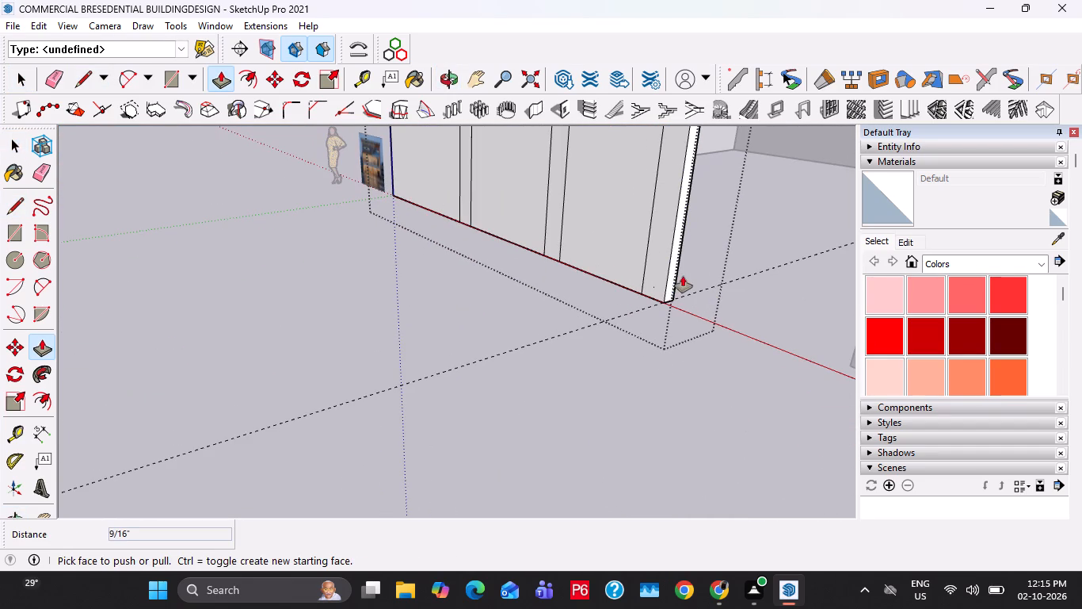
pyautogui.click(669, 294)
pyautogui.scroll(-3, 745, 335)
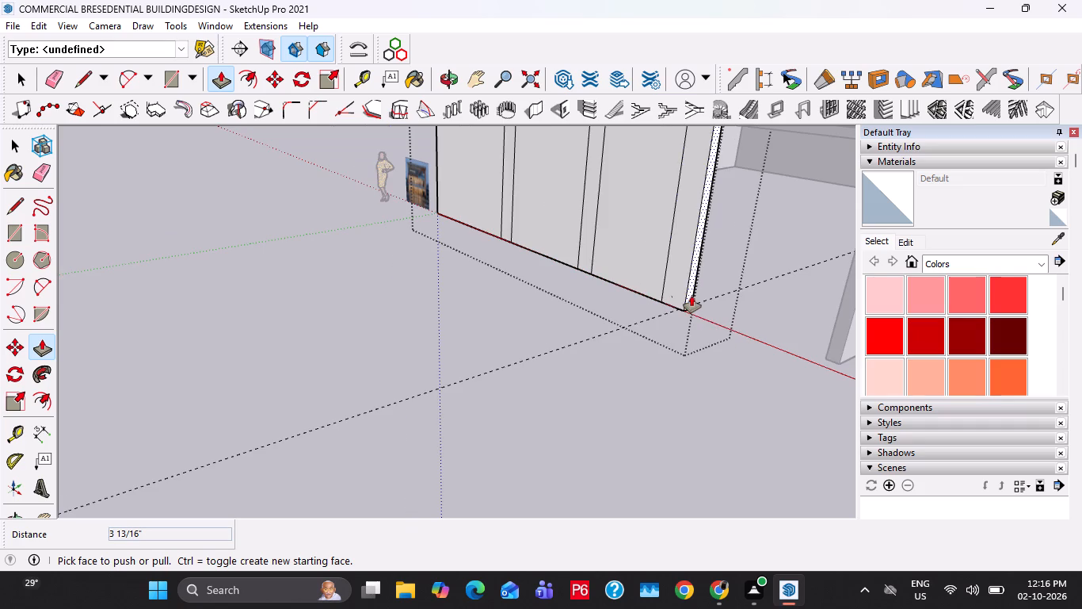
pyautogui.click(691, 296)
pyautogui.scroll(-1, 784, 350)
pyautogui.keyDown('shift'); pyautogui.moveTo(849, 351); pyautogui.dragTo(719, 324, button='middle'); pyautogui.keyUp('shift')
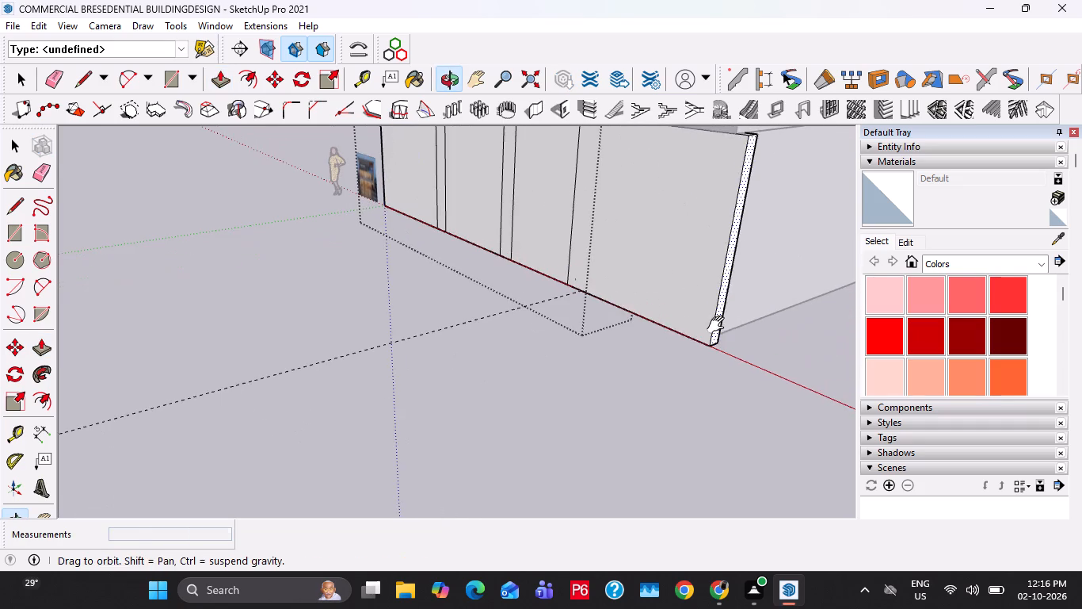
pyautogui.keyDown('shift'); pyautogui.moveTo(719, 324); pyautogui.dragTo(719, 325, button='middle'); pyautogui.keyUp('shift')
pyautogui.press('space')
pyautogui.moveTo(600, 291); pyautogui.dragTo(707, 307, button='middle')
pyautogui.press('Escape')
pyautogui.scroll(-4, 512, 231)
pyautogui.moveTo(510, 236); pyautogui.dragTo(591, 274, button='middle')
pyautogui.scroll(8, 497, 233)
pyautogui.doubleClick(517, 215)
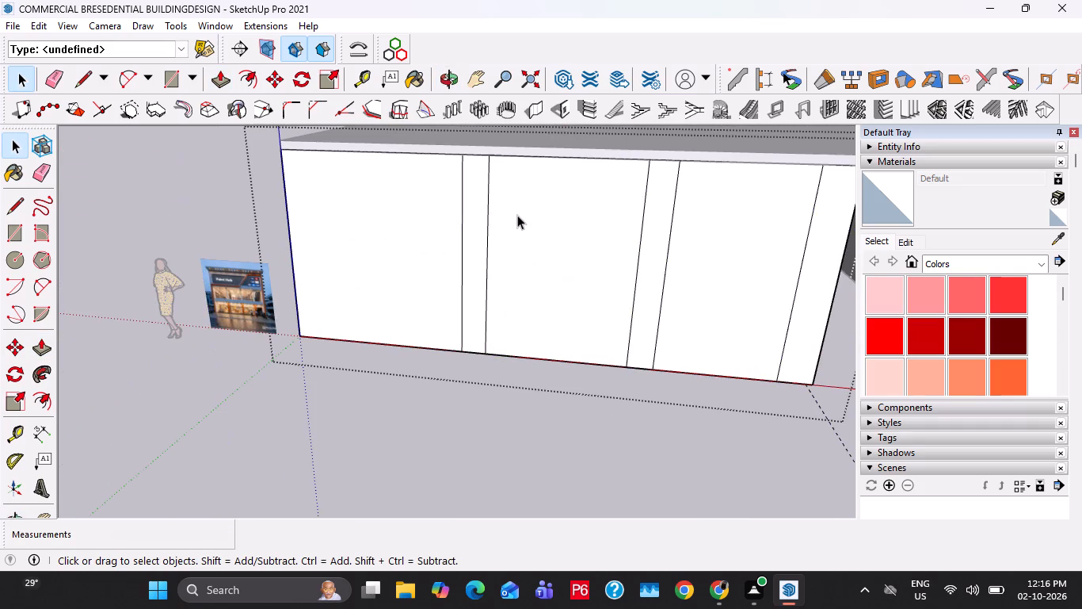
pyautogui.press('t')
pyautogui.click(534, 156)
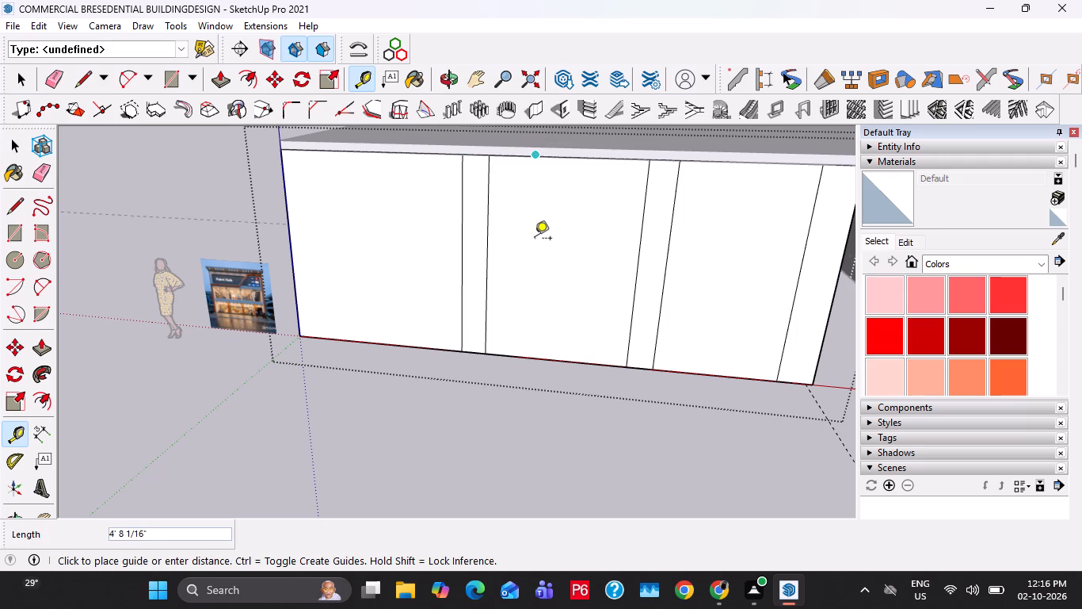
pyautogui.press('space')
# Place a horizontal guide on the front facade 2' below its top edge.
pyautogui.scroll(10, 547, 177)
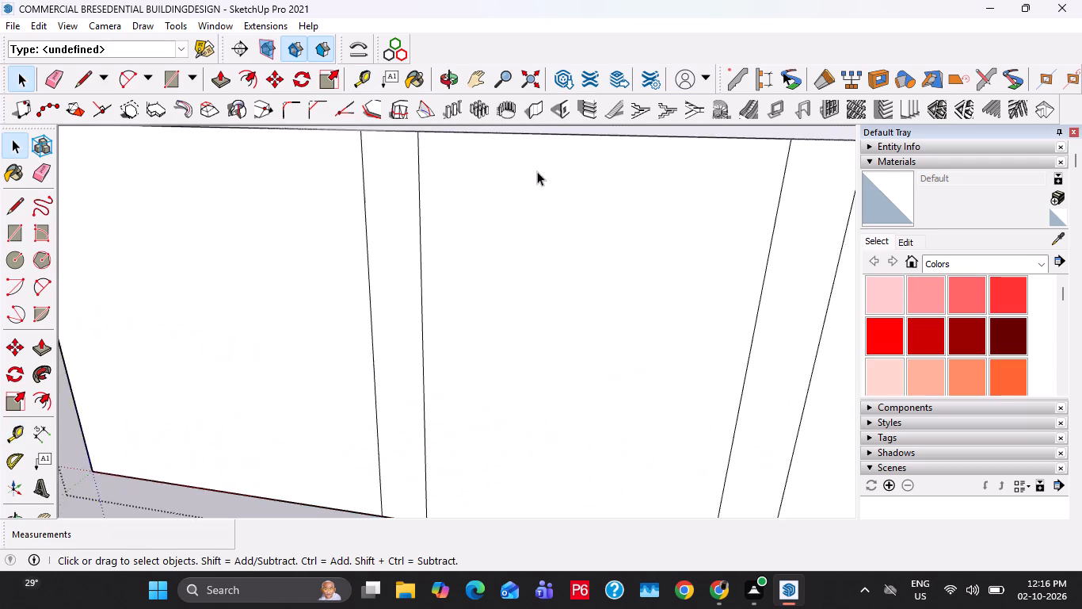
pyautogui.scroll(2, 537, 171)
pyautogui.keyDown('shift'); pyautogui.moveTo(520, 184); pyautogui.dragTo(413, 193, button='middle'); pyautogui.keyUp('shift')
pyautogui.scroll(12, 432, 306)
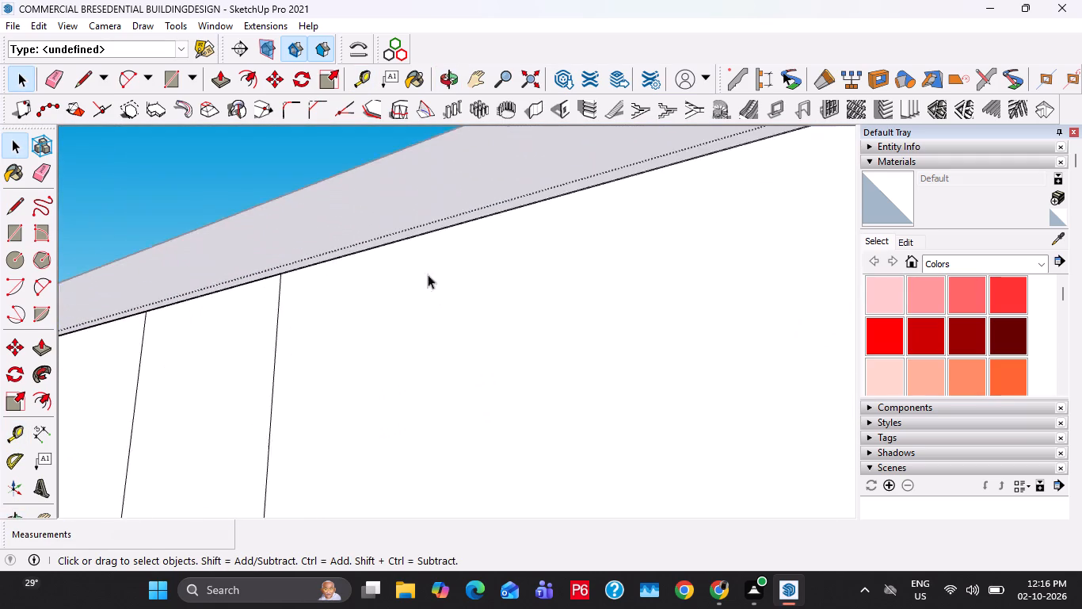
pyautogui.scroll(8, 428, 274)
pyautogui.moveTo(375, 260); pyautogui.dragTo(314, 186, button='middle')
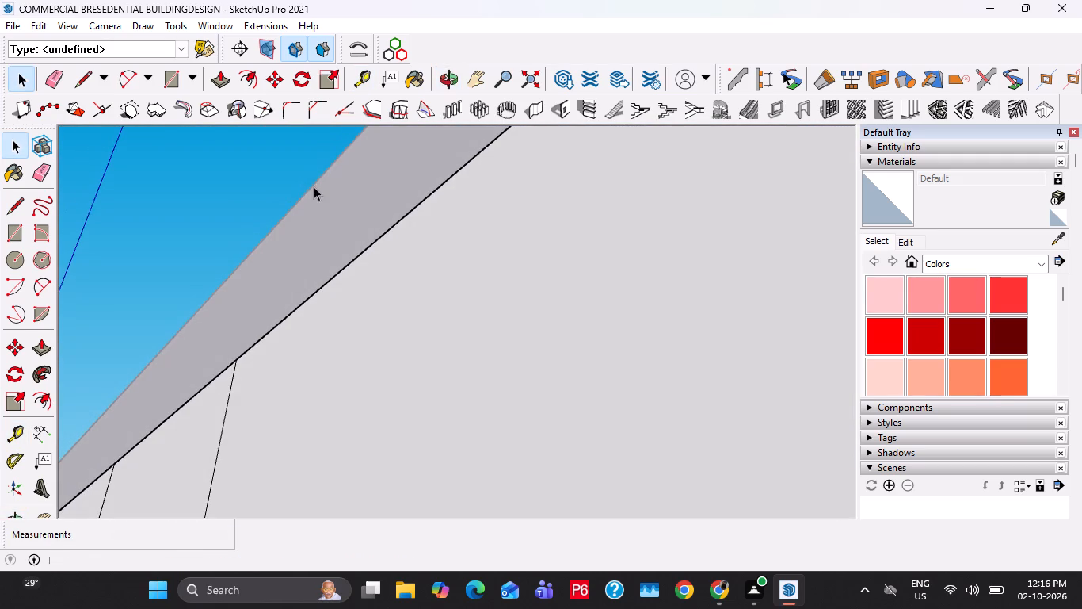
pyautogui.press('t')
pyautogui.click(410, 216)
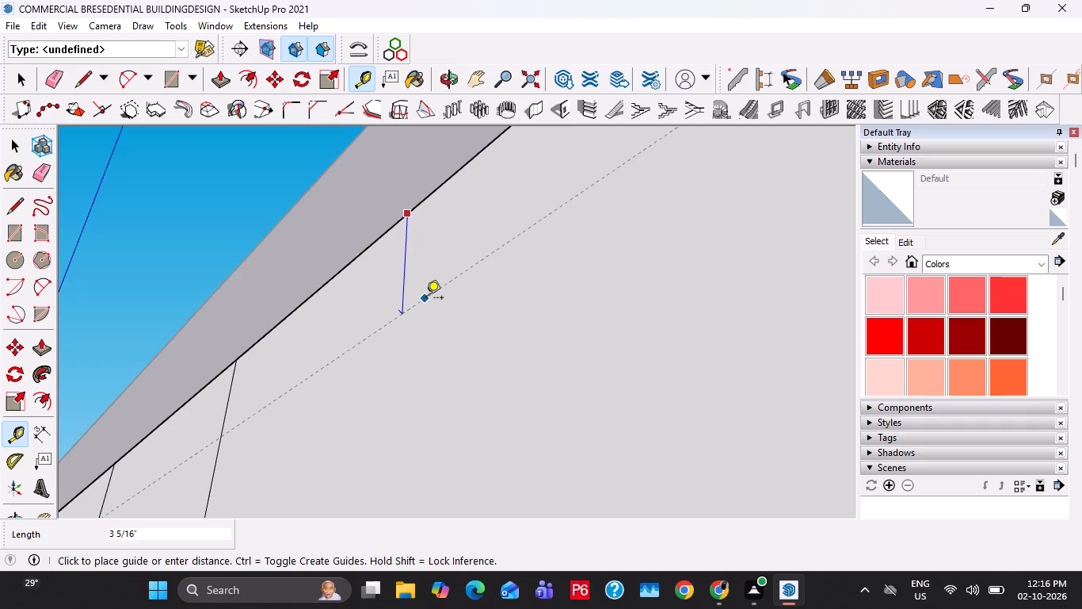
pyautogui.write("2'")
pyautogui.press('Return')
pyautogui.press('space')
pyautogui.scroll(-9, 465, 278)
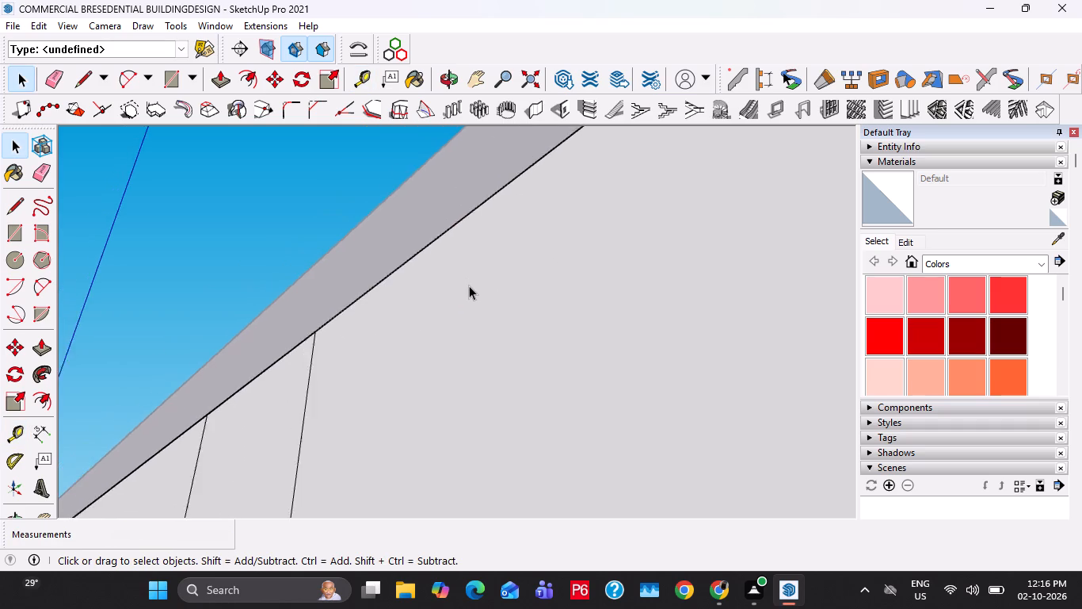
# Draw a horizontal line about 31' 1 3/8" long along the guide, from one end of the front facade to the other.
pyautogui.scroll(-20, 469, 285)
pyautogui.scroll(-7, 469, 285)
pyautogui.moveTo(467, 346); pyautogui.dragTo(688, 478, button='middle')
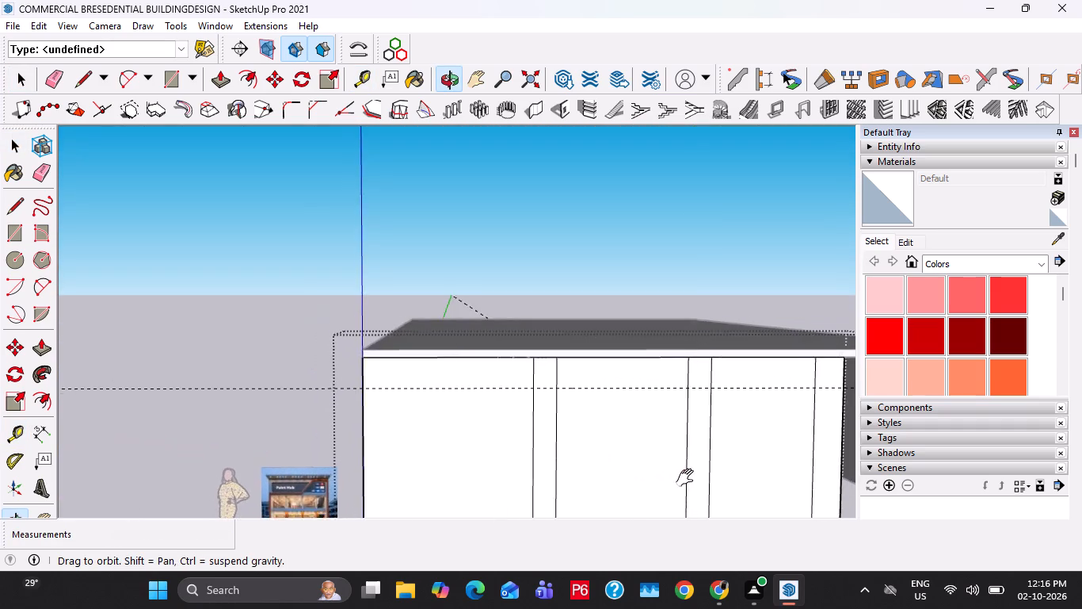
pyautogui.moveTo(688, 478); pyautogui.dragTo(579, 343, button='middle')
pyautogui.doubleClick(539, 310)
pyautogui.click(244, 229)
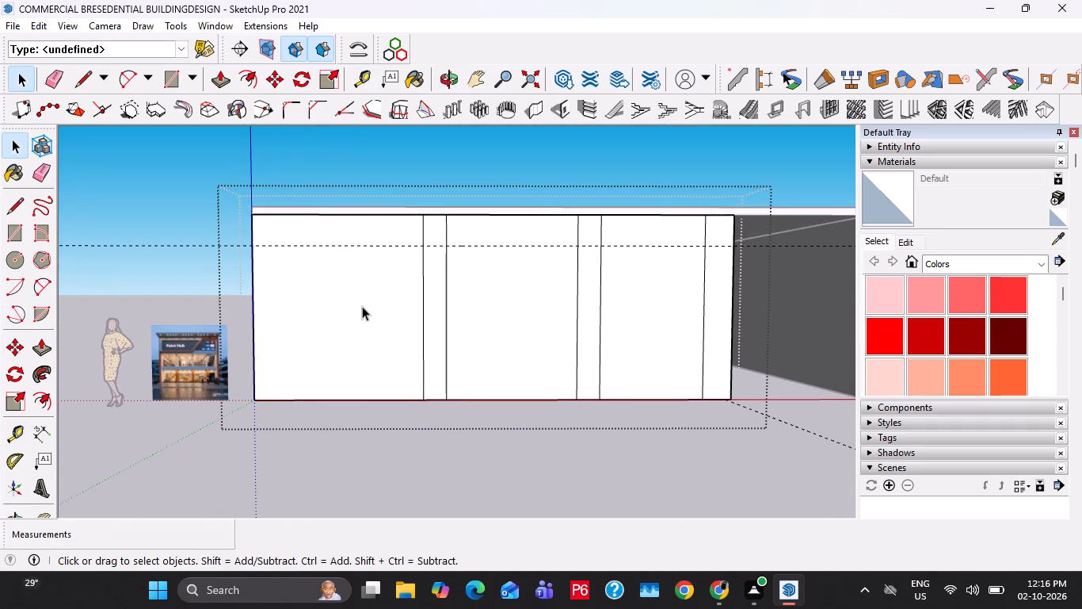
pyautogui.click(362, 306)
pyautogui.press('l')
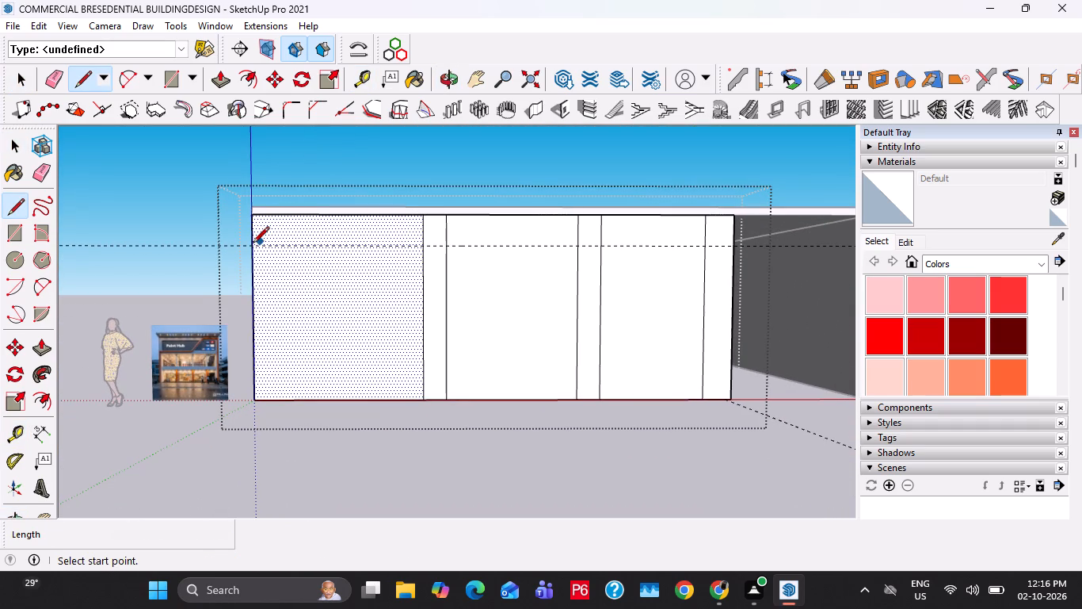
pyautogui.moveTo(252, 244); pyautogui.dragTo(261, 257)
pyautogui.click(733, 244)
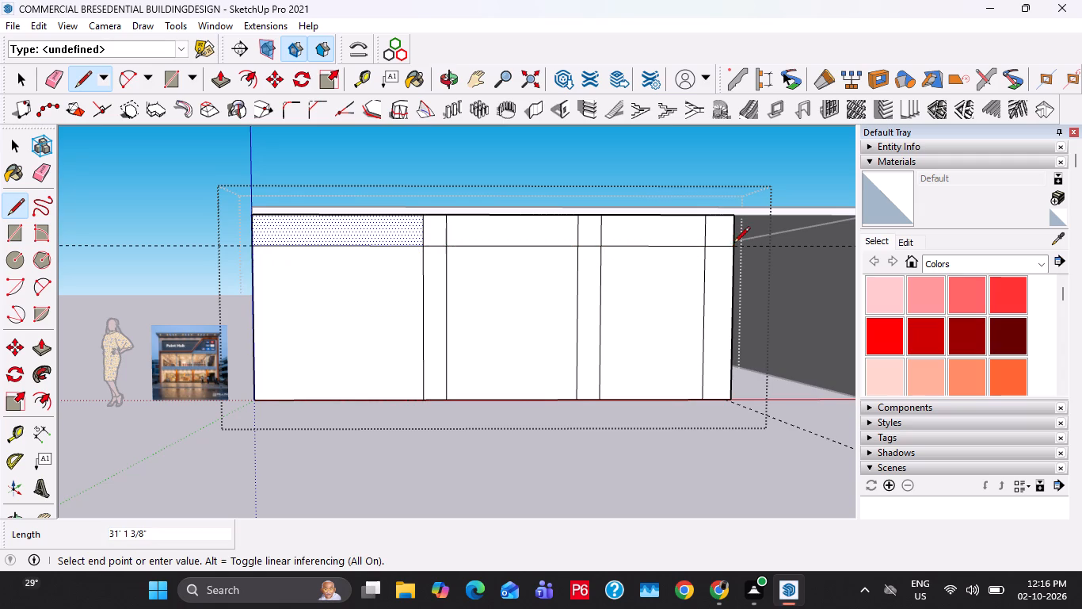
pyautogui.press('space')
# Erase the vertical column lines above the horizontal line to leave one continuous beam band across the facade.
pyautogui.press('e')
pyautogui.moveTo(712, 231); pyautogui.dragTo(410, 231)
pyautogui.moveTo(558, 227); pyautogui.dragTo(589, 229)
pyautogui.press('space')
# Copy the facade's vertical end edge beside the reference image 1' inward to outline the end column.
pyautogui.click(315, 337)
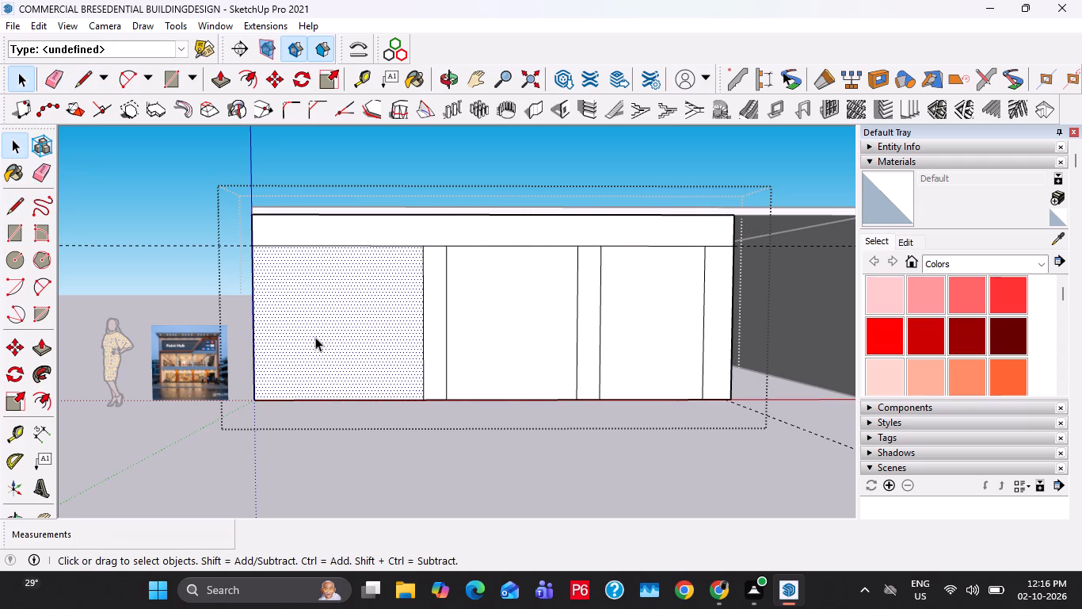
pyautogui.scroll(2, 247, 278)
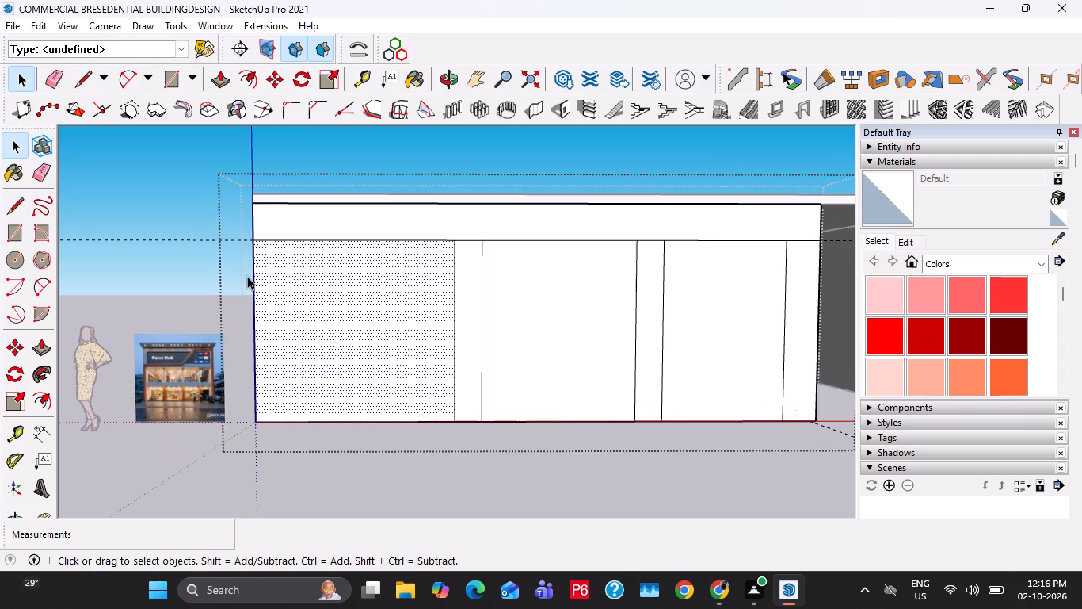
pyautogui.click(254, 281)
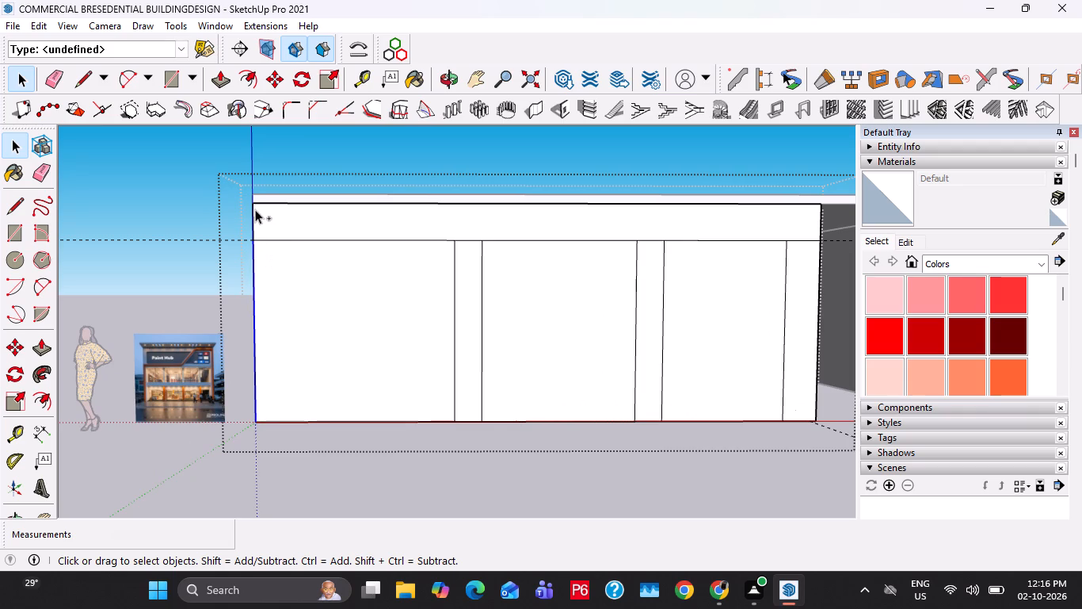
pyautogui.keyDown('ctrl'); pyautogui.click(253, 207); pyautogui.keyUp('ctrl')
pyautogui.scroll(1, 261, 246)
pyautogui.moveTo(296, 297); pyautogui.dragTo(390, 312, button='middle')
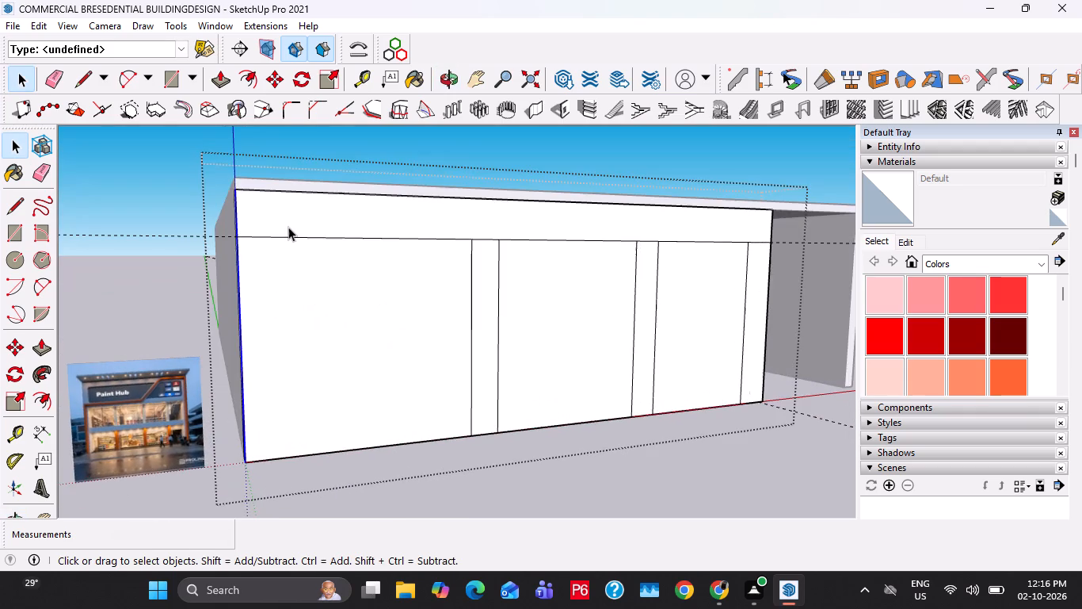
pyautogui.scroll(-4, 288, 226)
pyautogui.press('m')
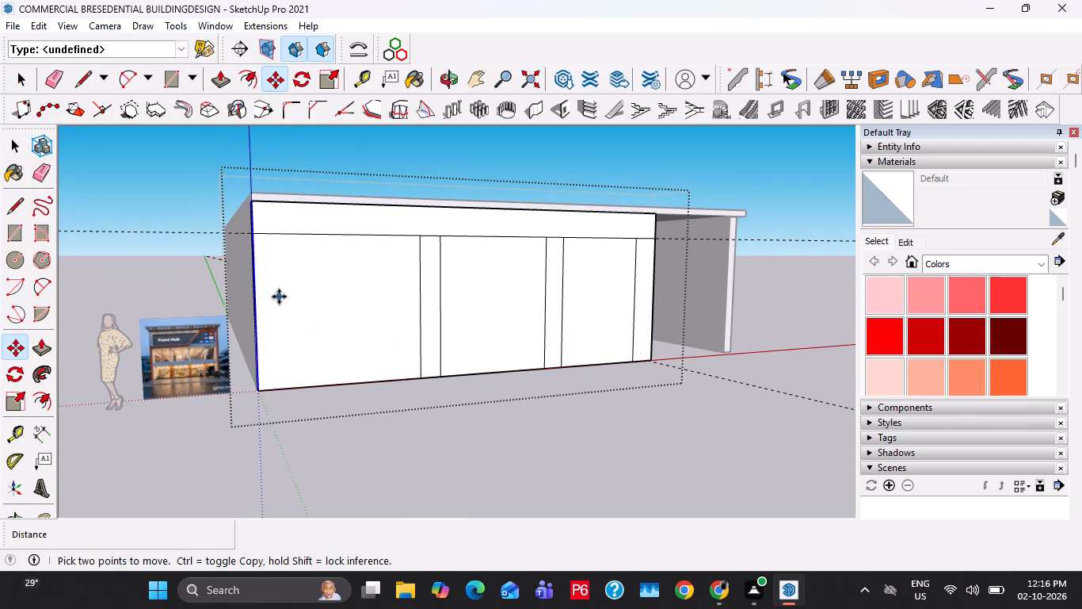
pyautogui.keyDown('ctrl'); pyautogui.click(279, 297); pyautogui.keyUp('ctrl')
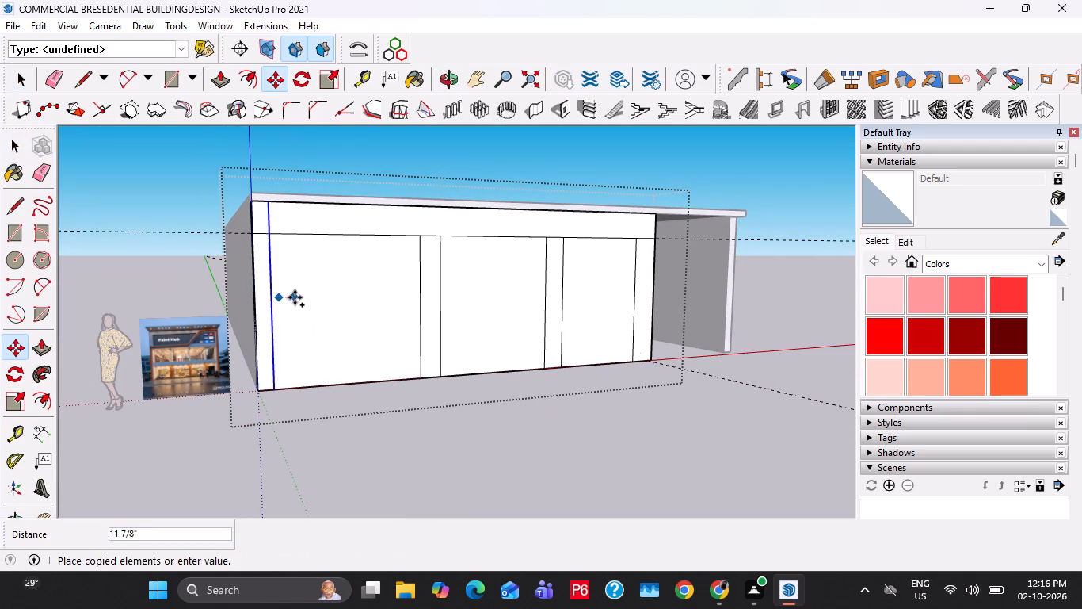
pyautogui.write("1'")
pyautogui.press('Return')
pyautogui.press('space')
# Push the three panels between the columns back 9" to cut shopfront openings through the facade wall.
pyautogui.click(332, 297)
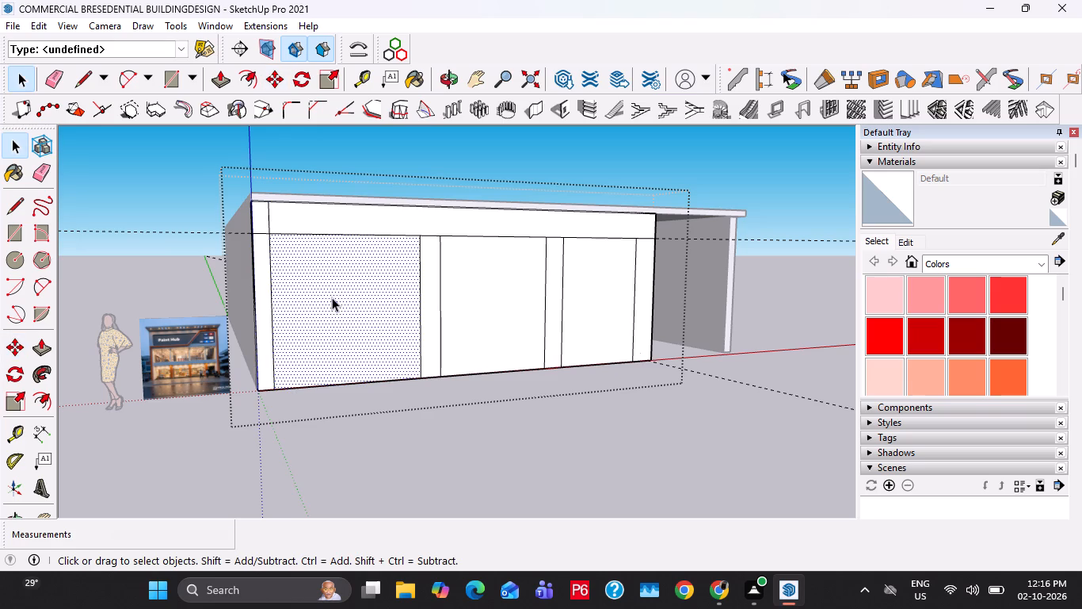
pyautogui.press('p')
pyautogui.click(367, 310)
pyautogui.click(352, 304)
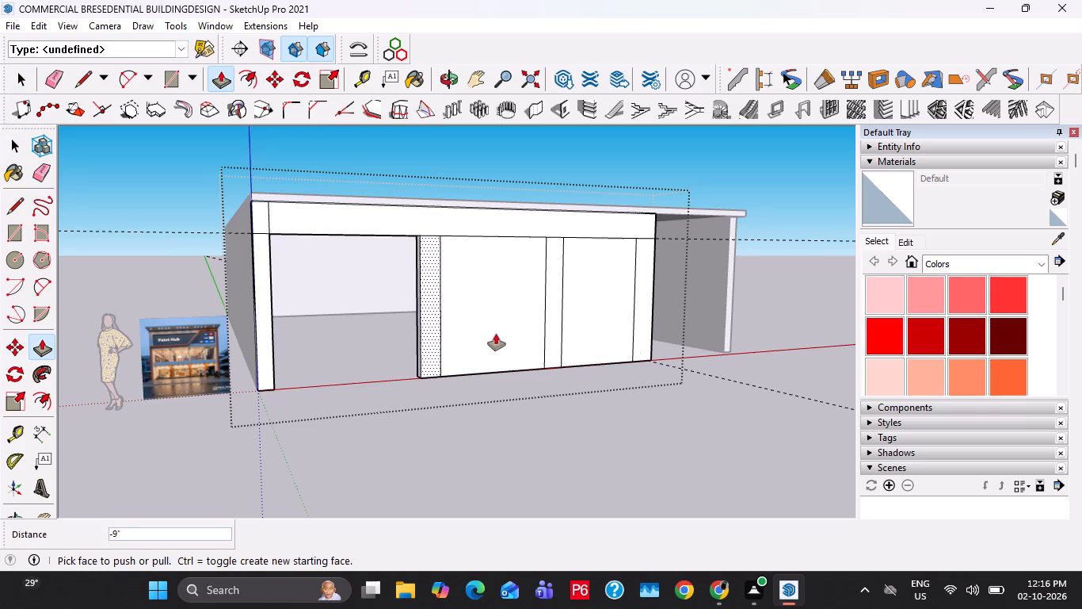
pyautogui.doubleClick(496, 334)
pyautogui.doubleClick(602, 331)
pyautogui.scroll(-5, 458, 282)
pyautogui.moveTo(589, 318); pyautogui.dragTo(503, 335, button='middle')
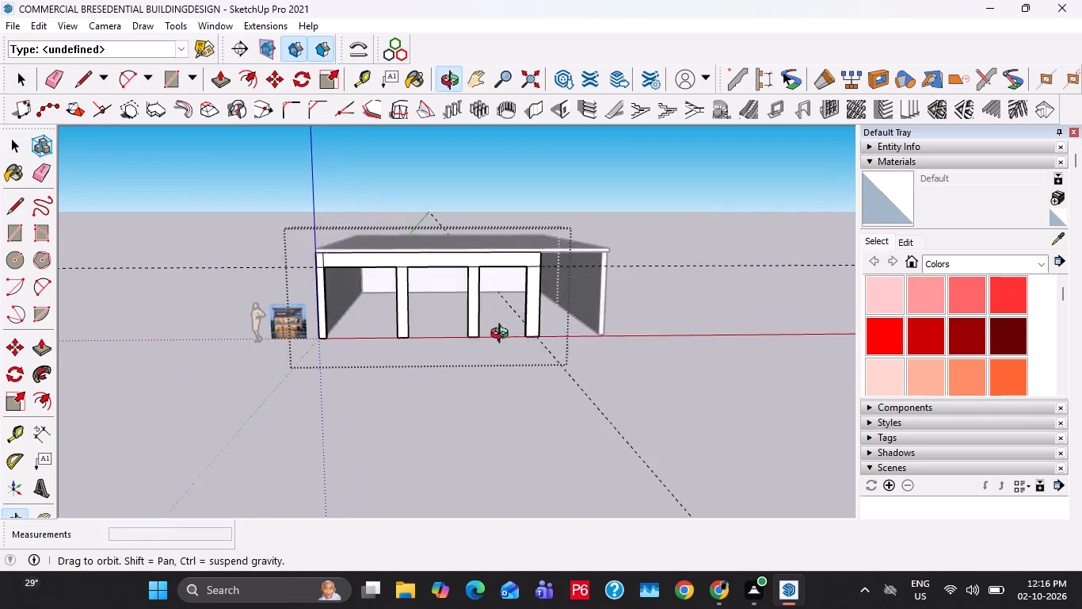
pyautogui.moveTo(503, 335); pyautogui.dragTo(501, 335, button='middle')
pyautogui.press('space')
# Examine the ground-floor shopfront, its columns and the beam band above them in the Paint Hub reference image.
pyautogui.scroll(20, 309, 355)
pyautogui.scroll(12, 309, 355)
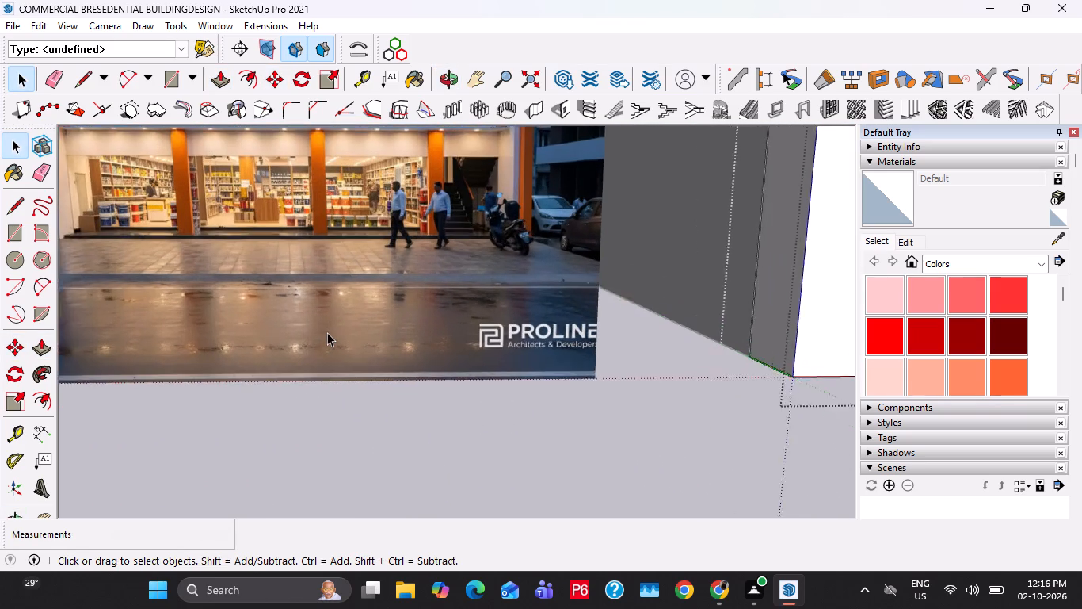
pyautogui.scroll(3, 327, 332)
pyautogui.scroll(-5, 300, 301)
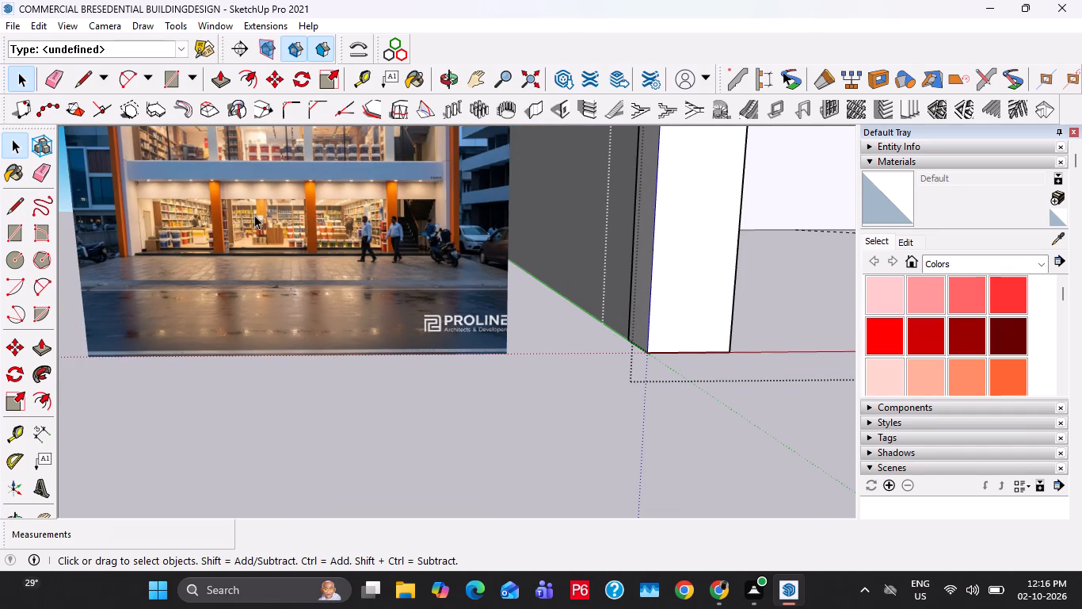
pyautogui.scroll(-12, 254, 215)
pyautogui.keyDown('shift'); pyautogui.moveTo(368, 211); pyautogui.dragTo(337, 262, button='middle'); pyautogui.keyUp('shift')
pyautogui.scroll(9, 280, 239)
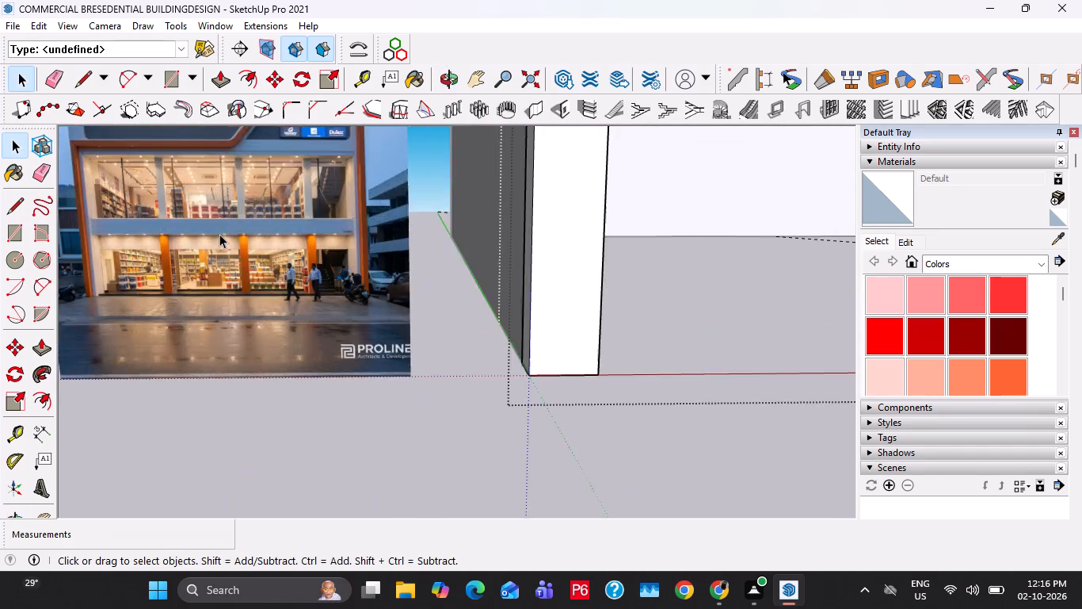
pyautogui.scroll(14, 219, 234)
pyautogui.keyDown('shift'); pyautogui.moveTo(194, 238); pyautogui.dragTo(418, 138, button='middle'); pyautogui.keyUp('shift')
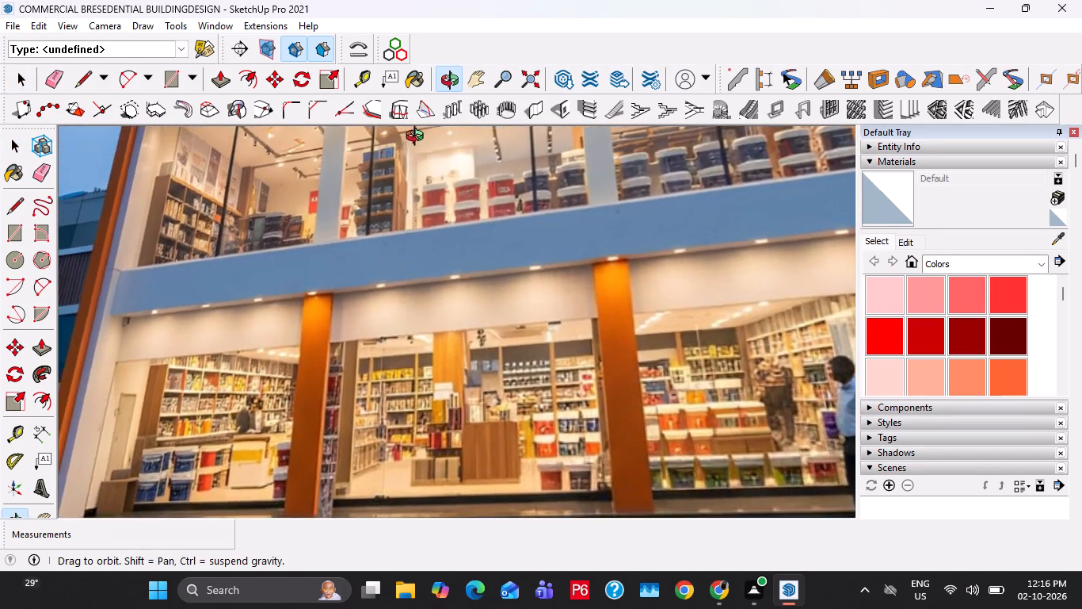
pyautogui.keyDown('shift'); pyautogui.moveTo(418, 138); pyautogui.dragTo(465, 267, button='middle'); pyautogui.keyUp('shift')
pyautogui.scroll(-20, 443, 285)
pyautogui.scroll(-5, 443, 285)
pyautogui.keyDown('shift'); pyautogui.moveTo(573, 283); pyautogui.dragTo(440, 420, button='middle'); pyautogui.keyUp('shift')
pyautogui.keyDown('shift'); pyautogui.scroll(-2, 430, 389); pyautogui.keyUp('shift')
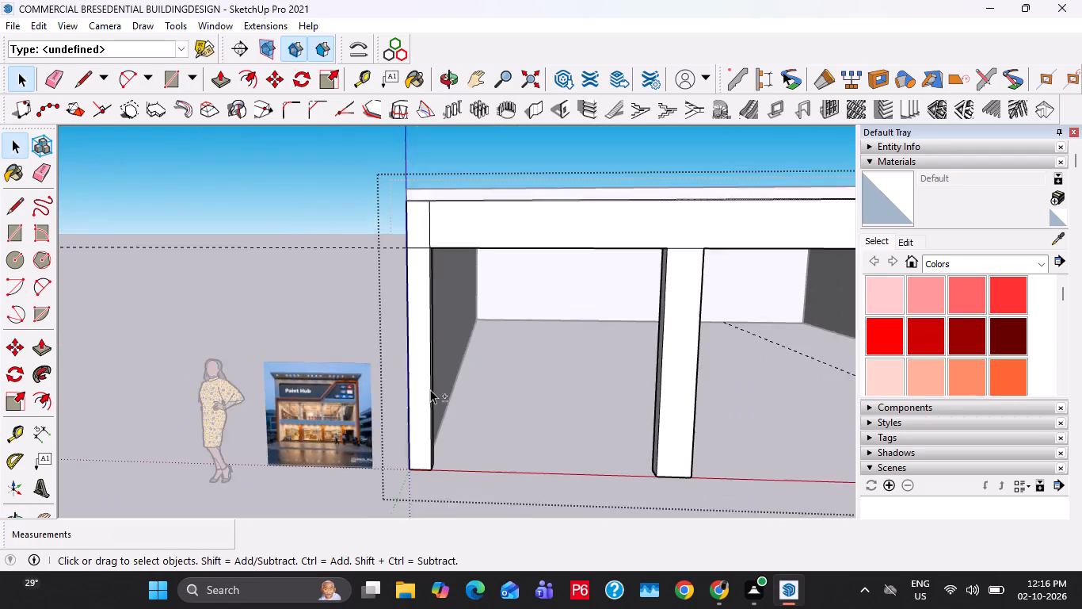
# Erase the vertical line in the beam band above the end column beside the reference image.
pyautogui.keyDown('shift'); pyautogui.scroll(-3, 430, 389); pyautogui.keyUp('shift')
pyautogui.click(482, 259)
pyautogui.scroll(7, 425, 266)
pyautogui.press('e')
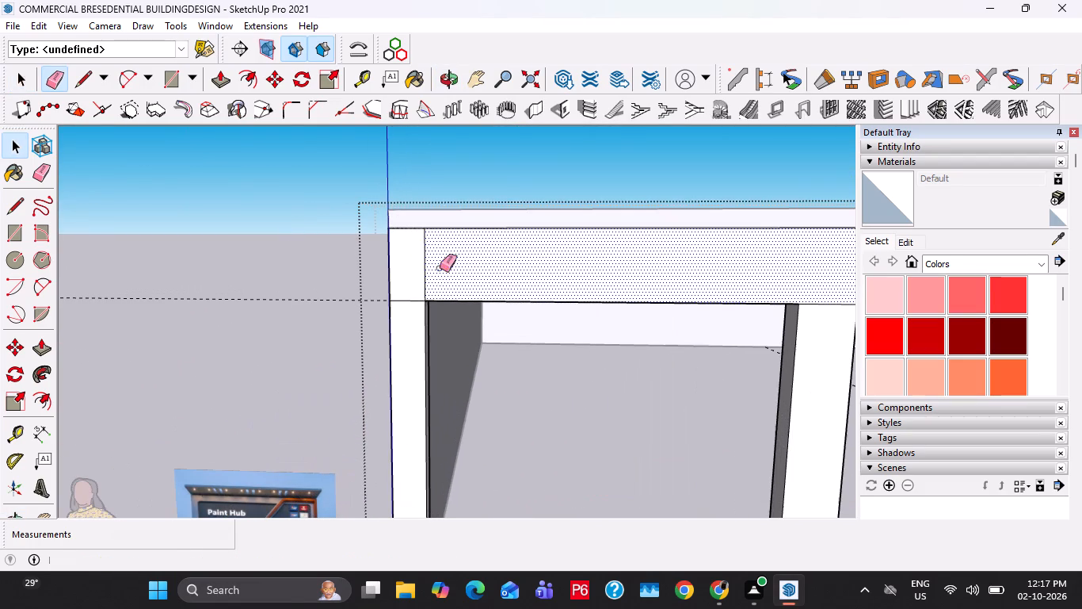
pyautogui.moveTo(437, 272); pyautogui.dragTo(423, 285)
pyautogui.press('space')
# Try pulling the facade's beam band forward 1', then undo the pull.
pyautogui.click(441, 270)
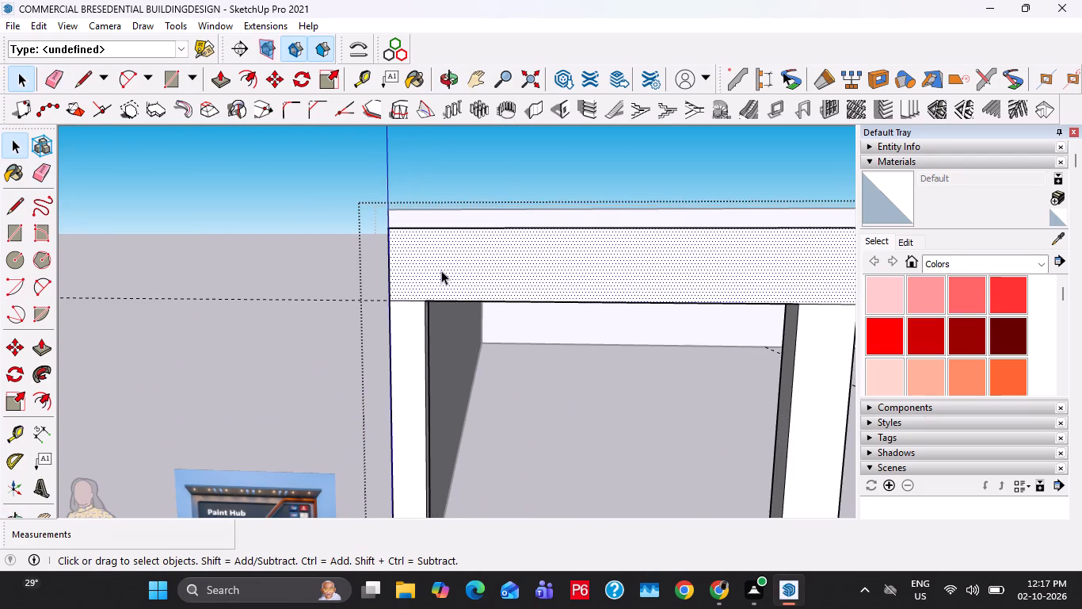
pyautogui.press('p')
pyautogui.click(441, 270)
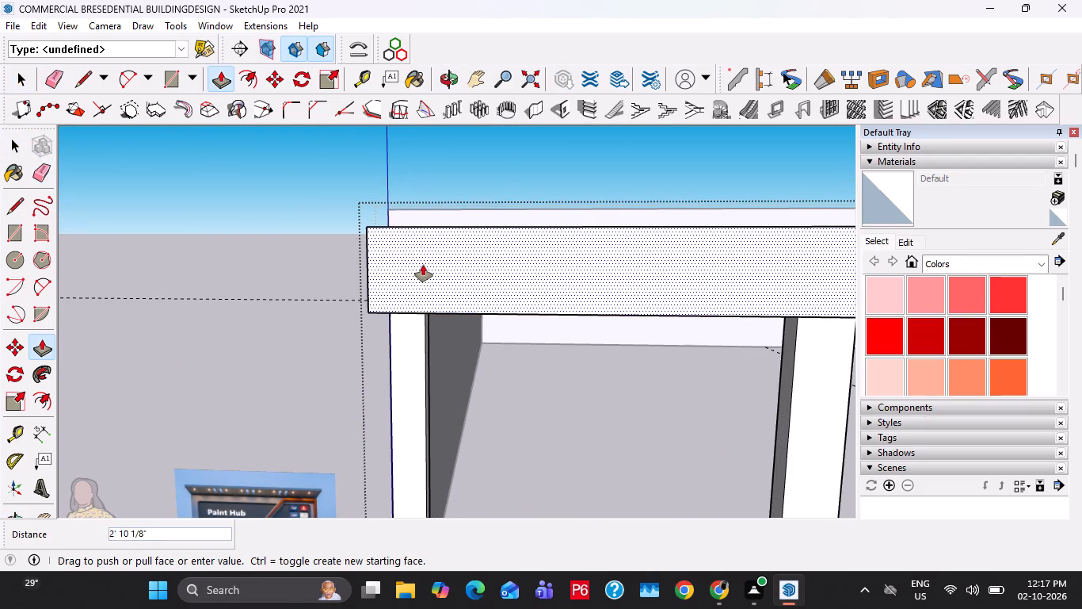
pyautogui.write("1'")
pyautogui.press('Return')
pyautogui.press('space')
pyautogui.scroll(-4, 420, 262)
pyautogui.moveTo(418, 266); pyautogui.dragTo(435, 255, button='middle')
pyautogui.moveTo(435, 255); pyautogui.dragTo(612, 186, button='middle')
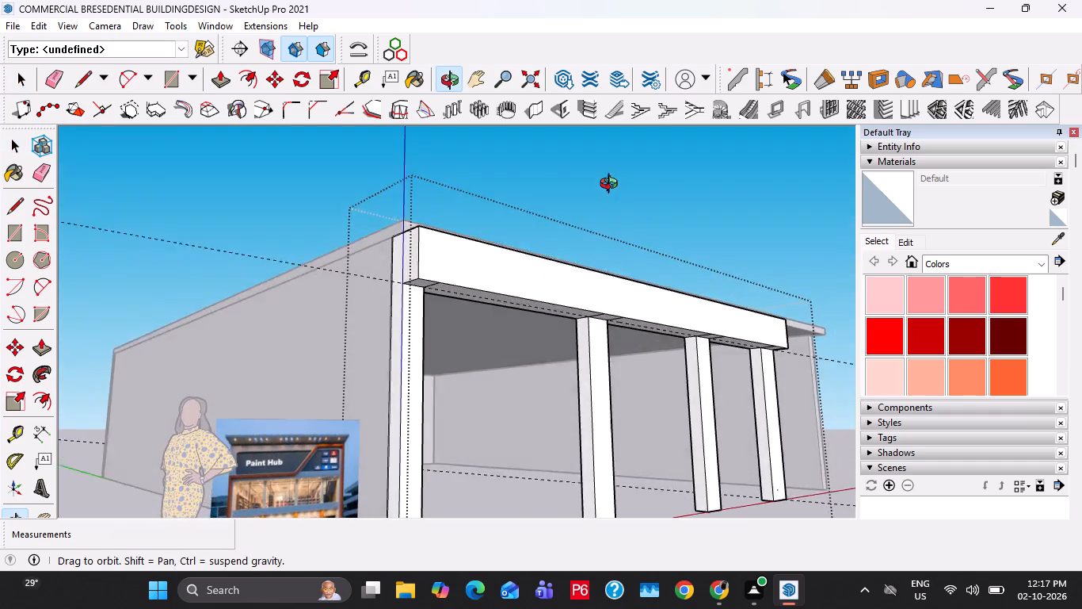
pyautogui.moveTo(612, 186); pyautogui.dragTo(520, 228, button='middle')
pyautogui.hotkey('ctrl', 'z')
# Pull the front face of the second column from the reference-image end forward 1'.
pyautogui.scroll(5, 585, 278)
pyautogui.click(562, 276)
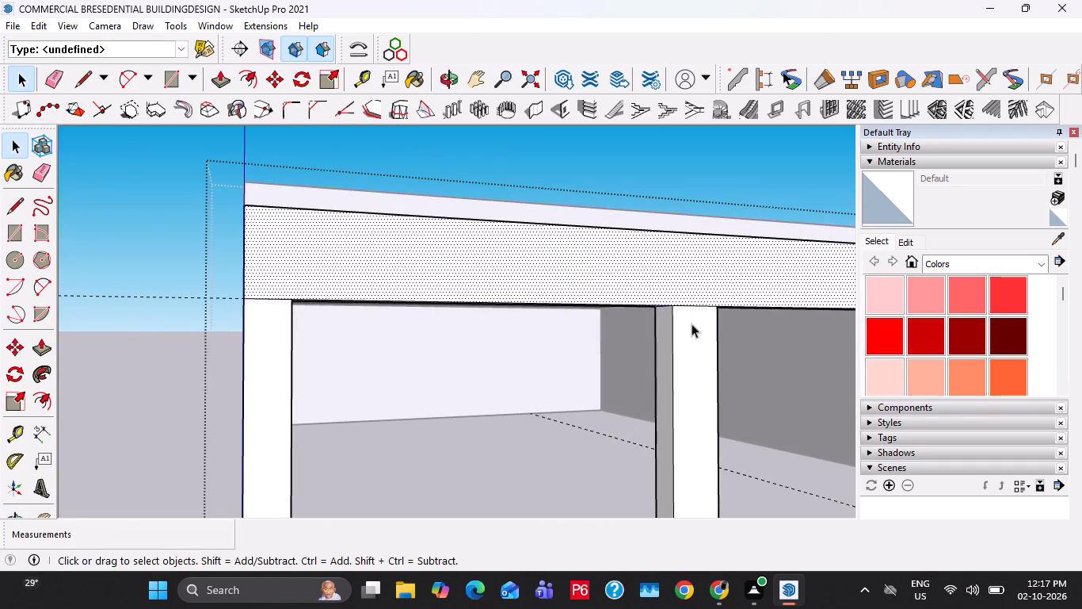
pyautogui.click(691, 324)
pyautogui.press('p')
pyautogui.click(691, 324)
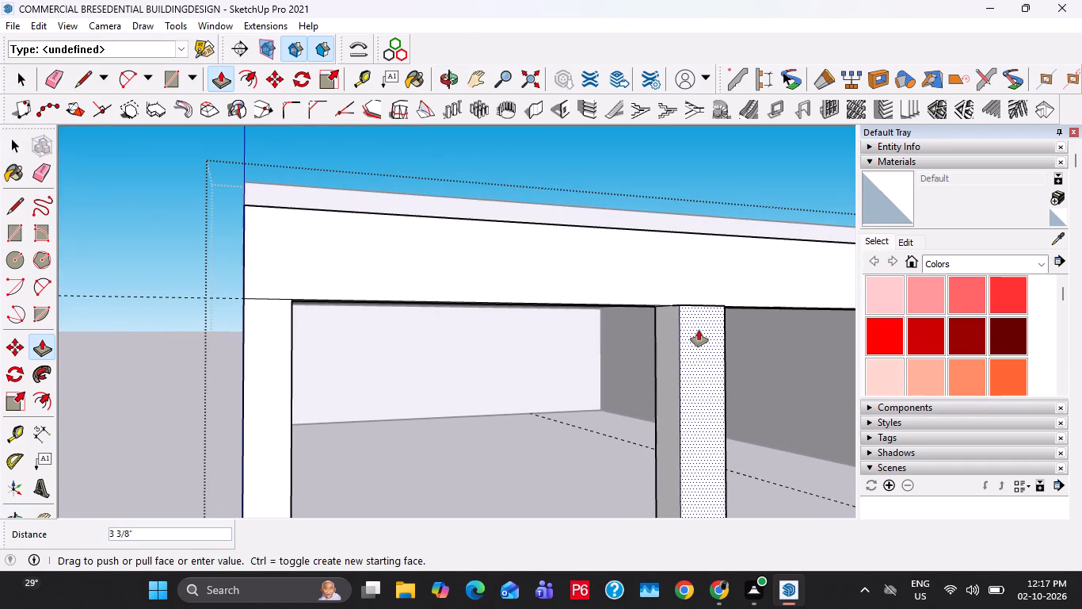
pyautogui.write("1'")
pyautogui.press('Return')
# Extend the projecting part of the second column upward to the top edge of the beam band.
pyautogui.moveTo(691, 316); pyautogui.dragTo(686, 356, button='middle')
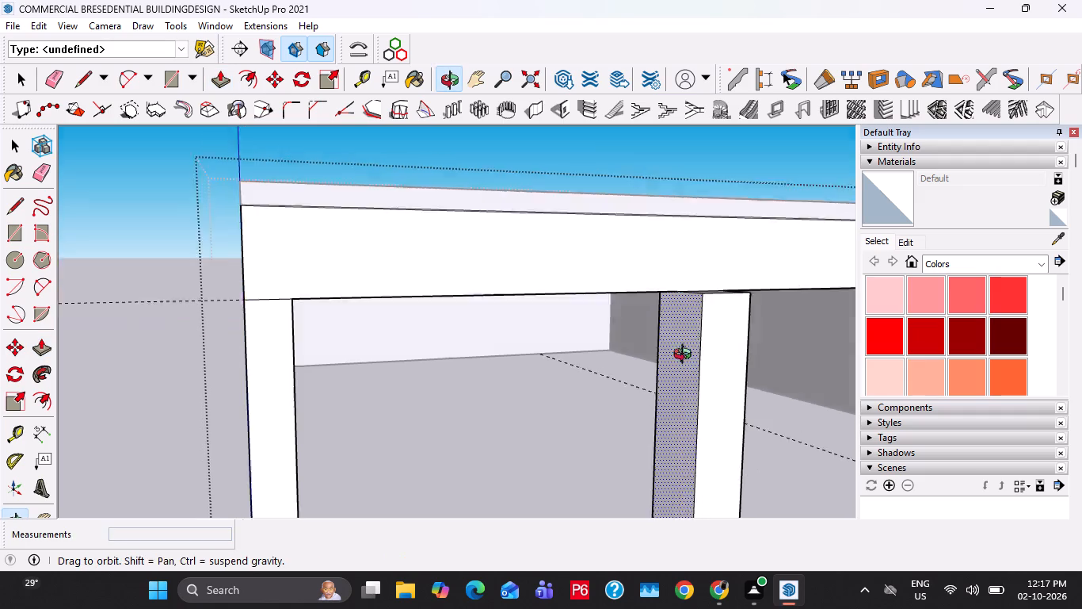
pyautogui.moveTo(686, 356); pyautogui.dragTo(687, 445, button='middle')
pyautogui.click(715, 246)
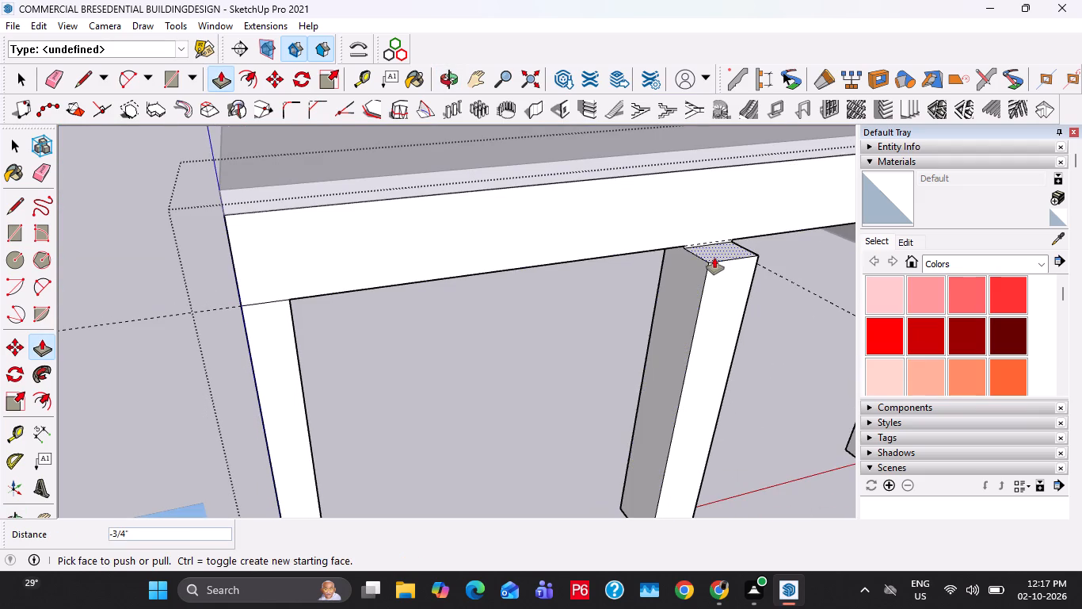
pyautogui.click(714, 258)
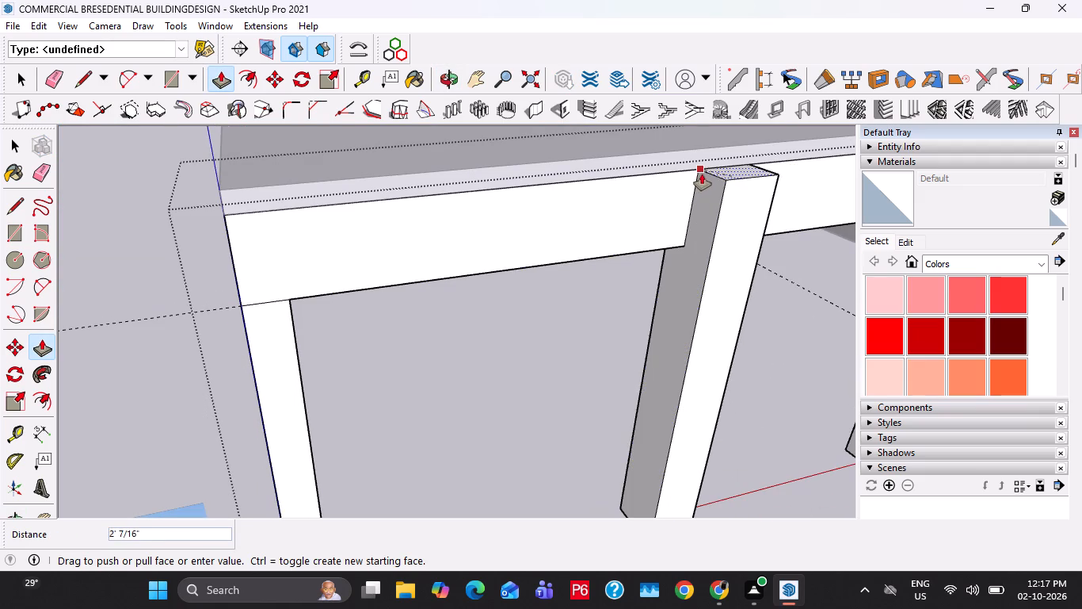
pyautogui.click(702, 174)
pyautogui.scroll(-11, 444, 243)
pyautogui.scroll(7, 637, 261)
pyautogui.press('space')
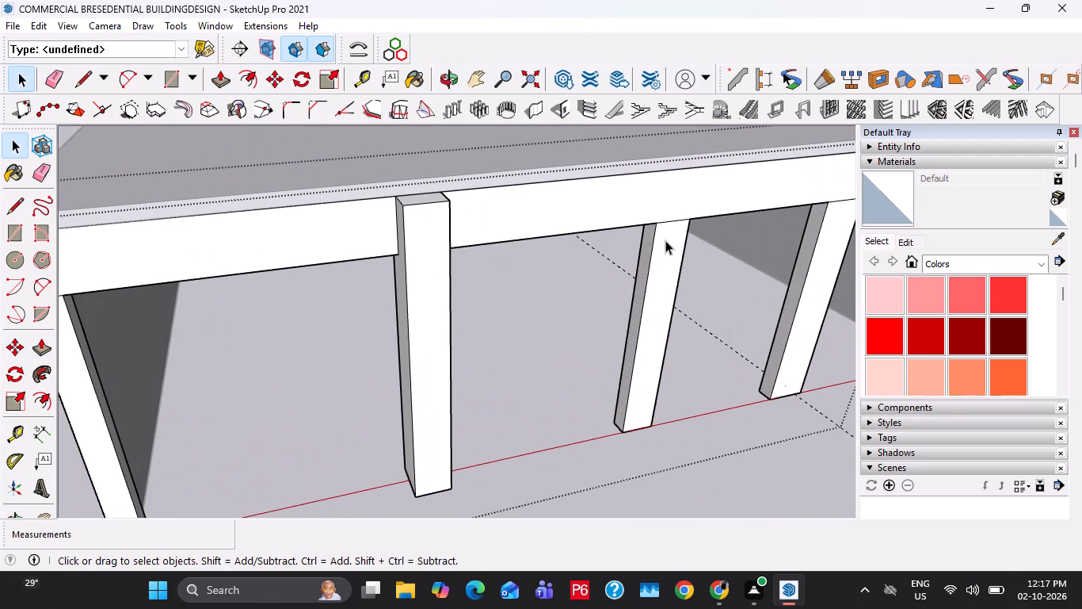
# Pull the third column forward 1' and extend its projecting top to match the second column.
pyautogui.click(665, 240)
pyautogui.press('p')
pyautogui.click(665, 240)
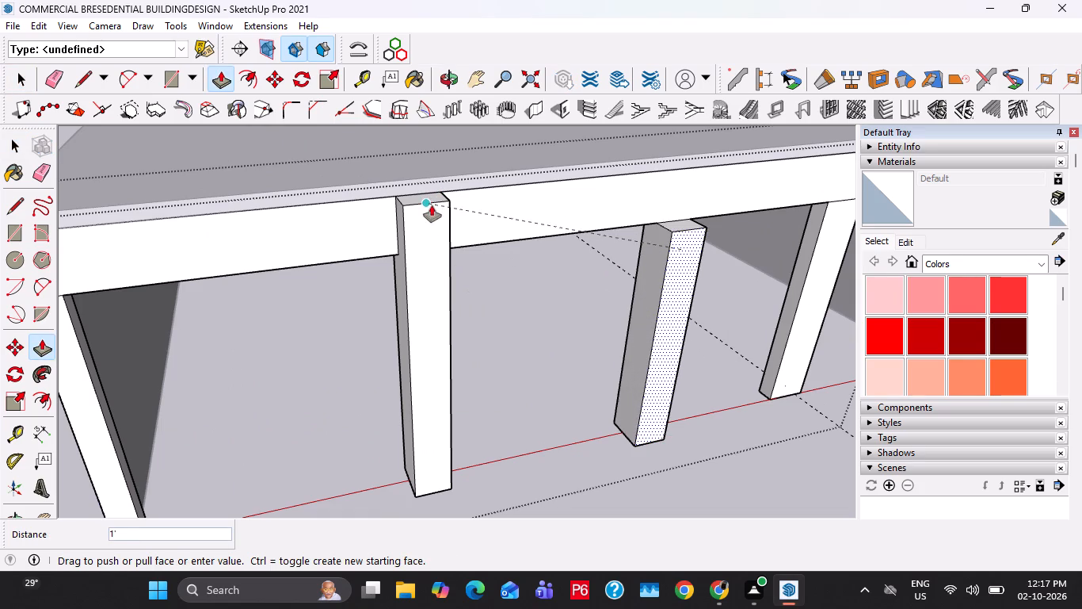
pyautogui.click(432, 207)
pyautogui.press('space')
pyautogui.click(688, 227)
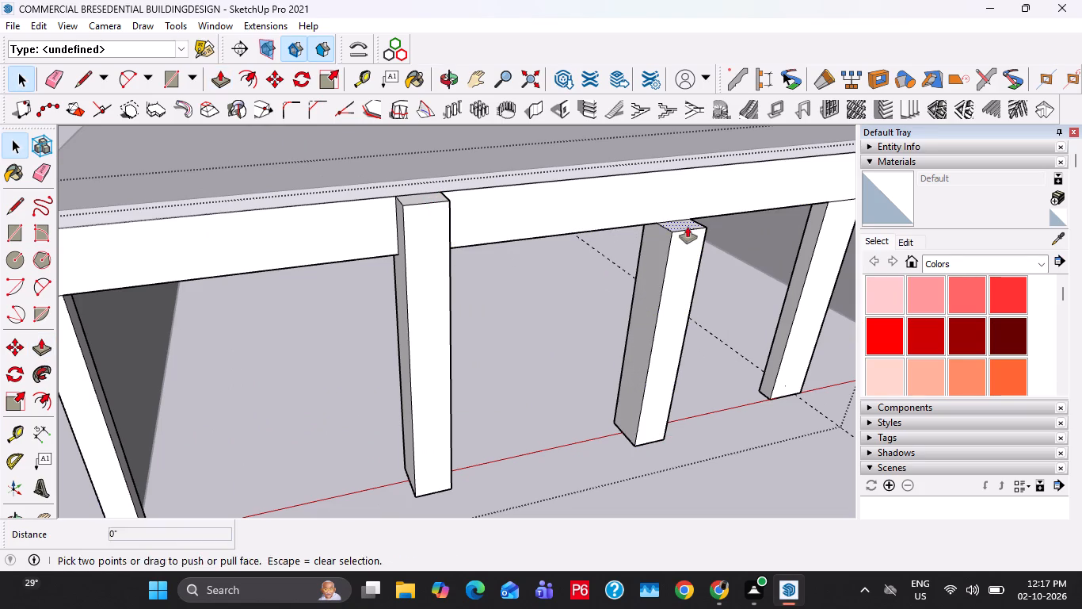
pyautogui.press('p')
pyautogui.click(688, 227)
pyautogui.click(445, 201)
pyautogui.scroll(-6, 376, 254)
pyautogui.press('space')
# Pull the far end column forward 1' and raise its projecting top 2' to match the other columns.
pyautogui.scroll(3, 733, 201)
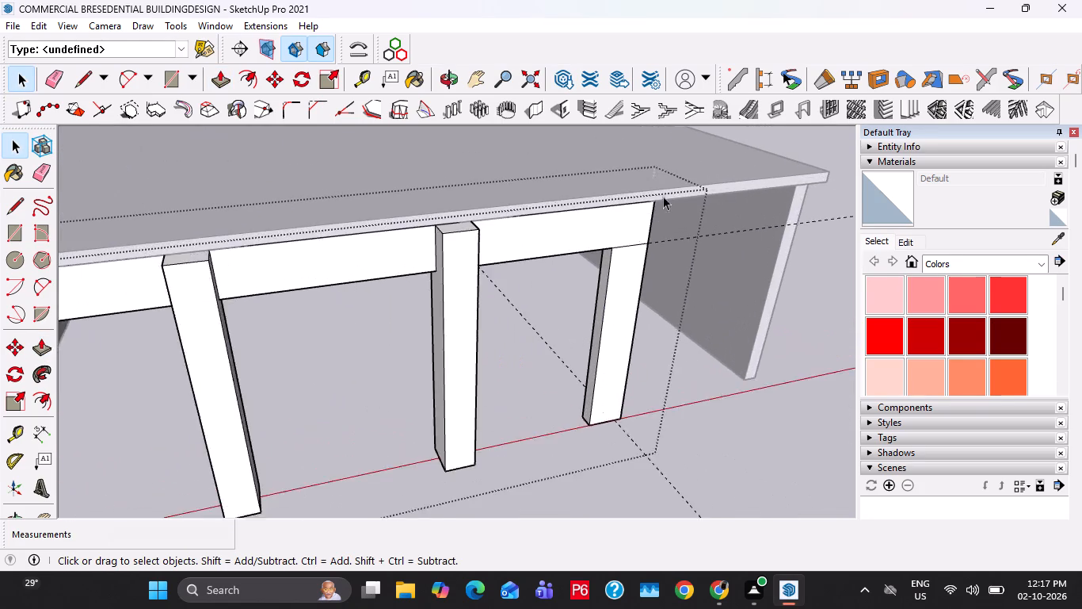
pyautogui.scroll(3, 663, 196)
pyautogui.click(619, 286)
pyautogui.press('p')
pyautogui.click(619, 286)
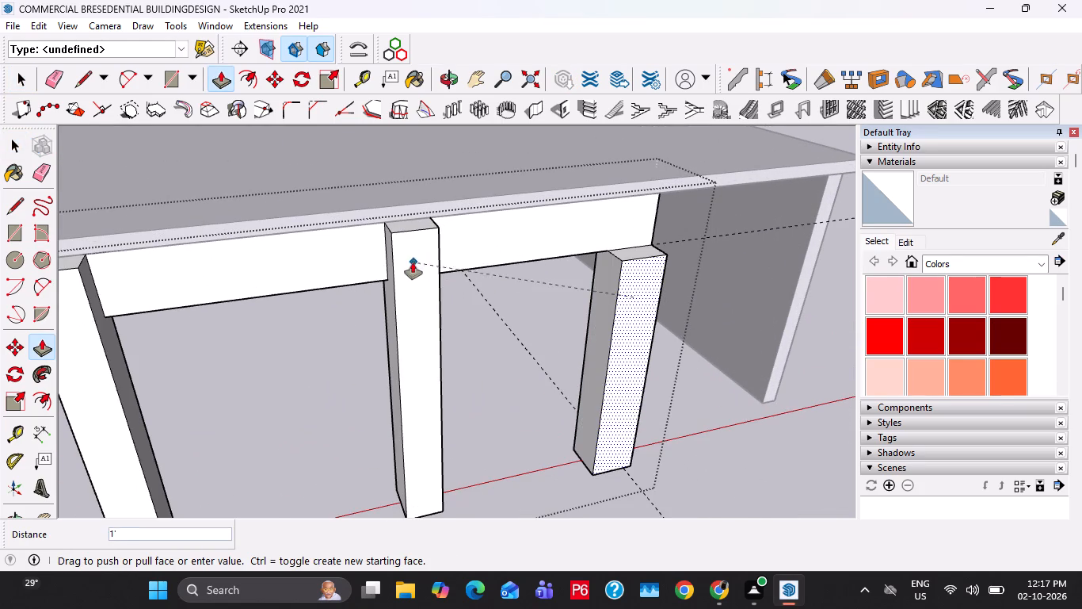
pyautogui.click(420, 243)
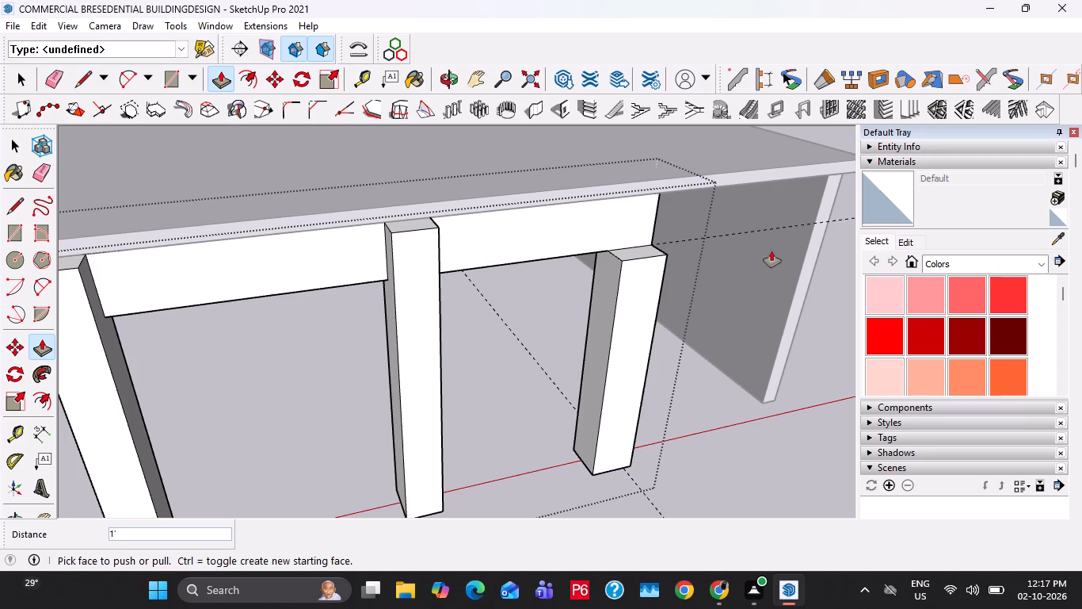
pyautogui.click(641, 255)
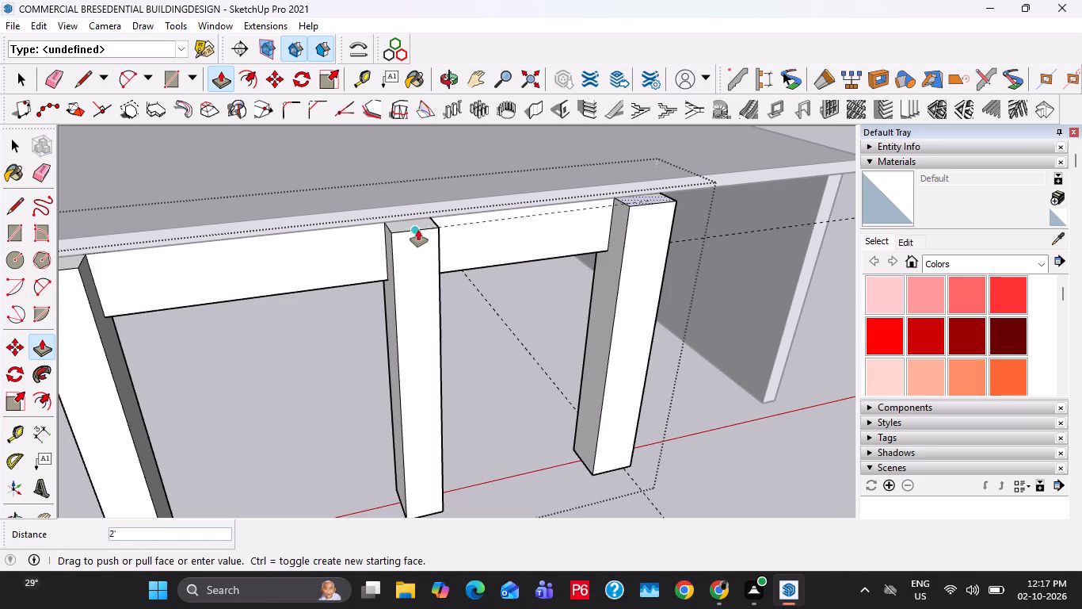
pyautogui.click(418, 230)
pyautogui.scroll(-12, 421, 229)
pyautogui.moveTo(444, 247); pyautogui.dragTo(370, 242, button='middle')
pyautogui.scroll(14, 55, 307)
pyautogui.press('space')
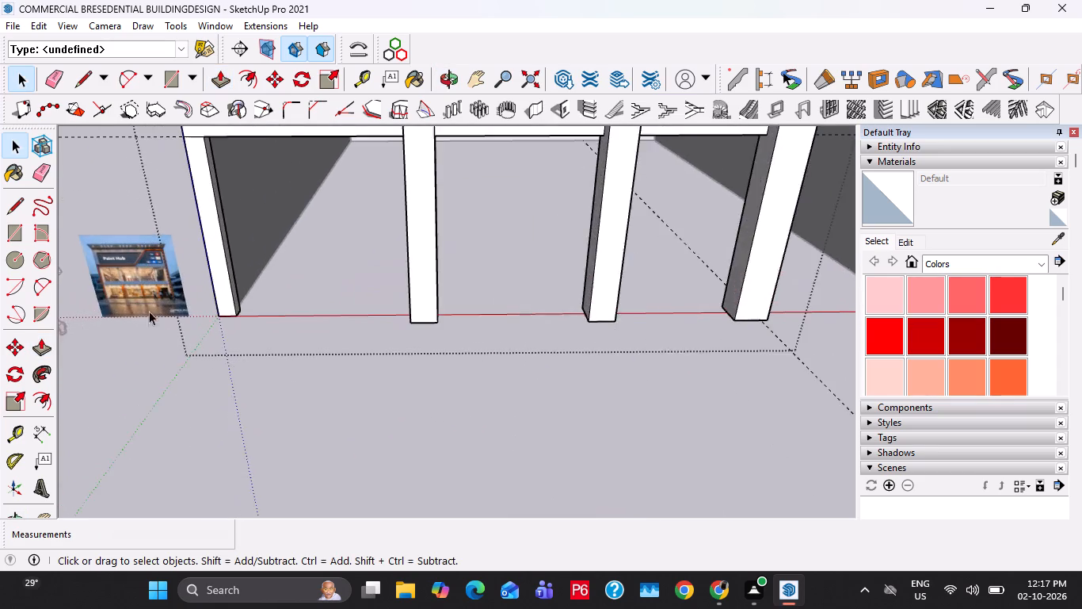
# Outline the beam's end profile, 2' high and 9" wide, on the outer side face of the far end column.
pyautogui.scroll(16, 149, 311)
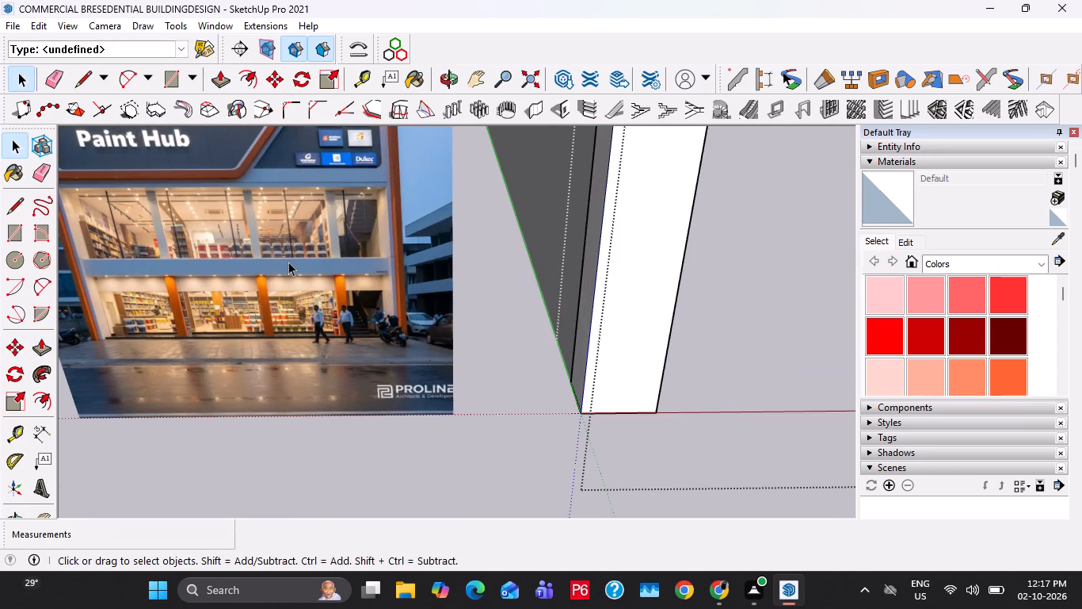
pyautogui.scroll(-15, 288, 262)
pyautogui.keyDown('shift'); pyautogui.moveTo(809, 279); pyautogui.dragTo(451, 388, button='middle'); pyautogui.keyUp('shift')
pyautogui.keyDown('shift'); pyautogui.scroll(-6, 473, 358); pyautogui.keyUp('shift')
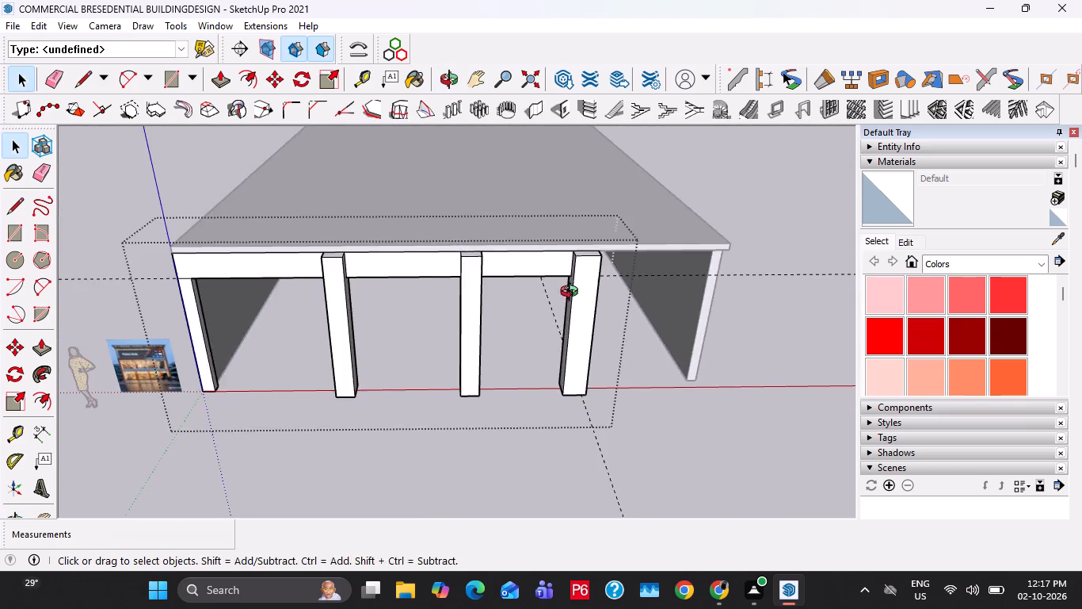
pyautogui.moveTo(573, 293); pyautogui.dragTo(394, 252, button='middle')
pyautogui.scroll(14, 473, 252)
pyautogui.moveTo(491, 248); pyautogui.dragTo(603, 320, button='middle')
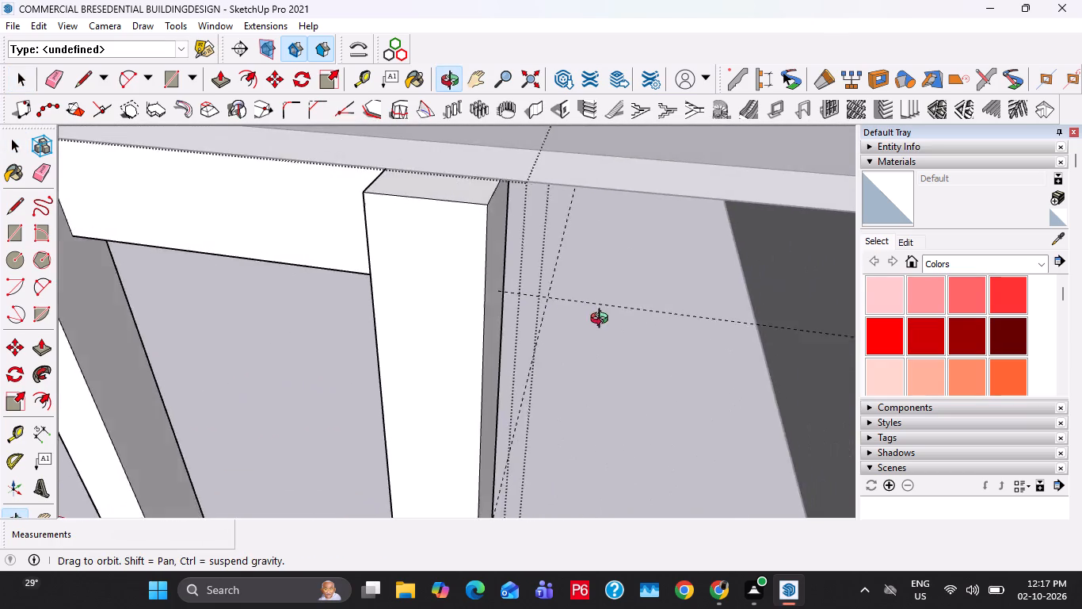
pyautogui.moveTo(603, 320); pyautogui.dragTo(452, 267, button='middle')
pyautogui.moveTo(604, 289); pyautogui.dragTo(590, 285, button='middle')
pyautogui.press('l')
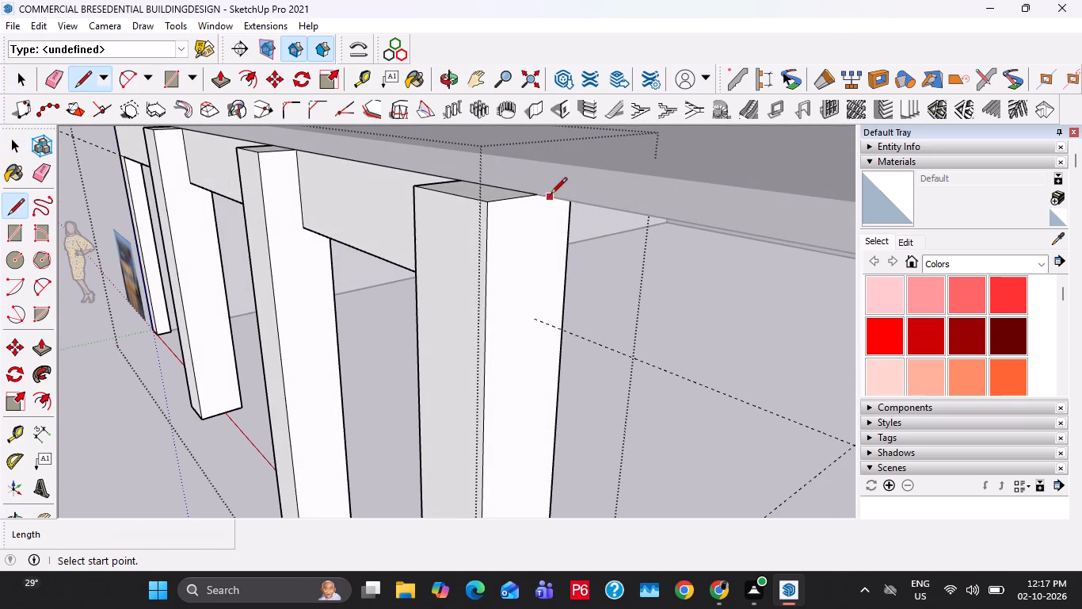
pyautogui.click(542, 193)
pyautogui.click(540, 319)
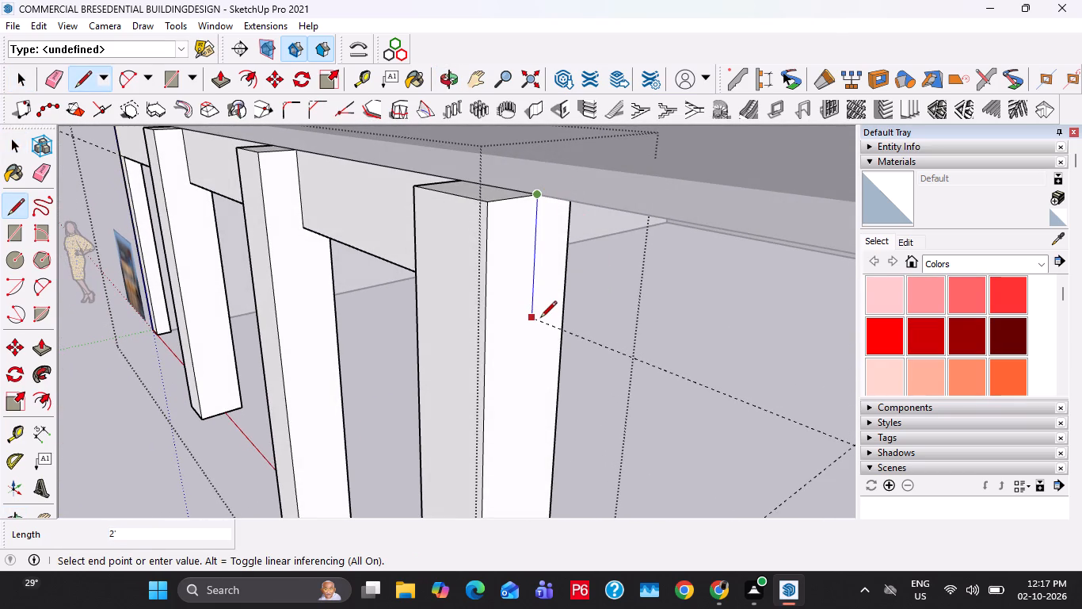
pyautogui.moveTo(535, 321); pyautogui.dragTo(550, 312)
pyautogui.click(569, 300)
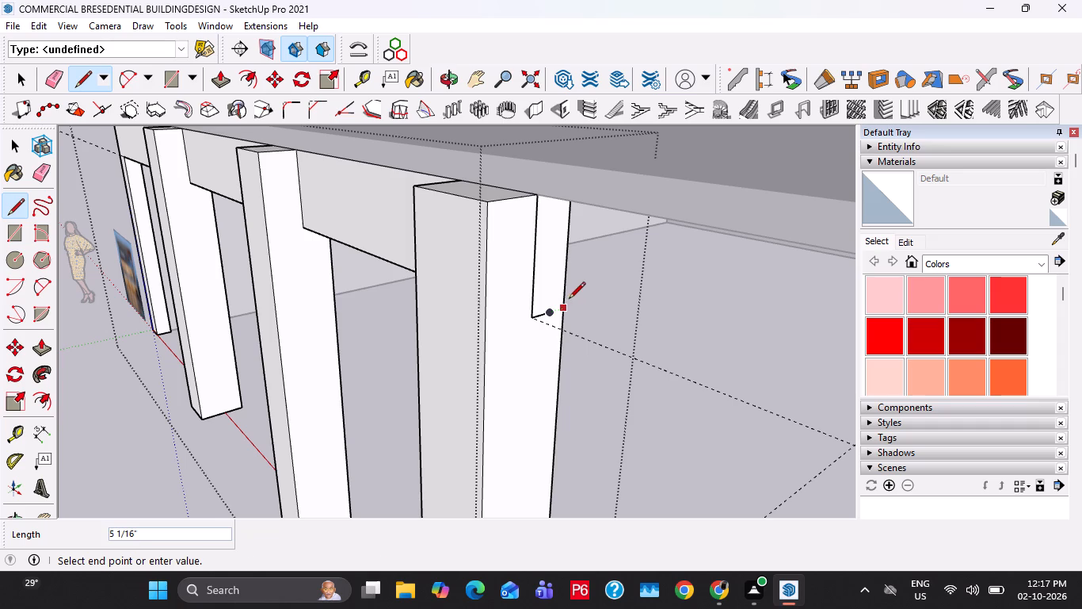
pyautogui.scroll(3, 551, 335)
pyautogui.click(525, 313)
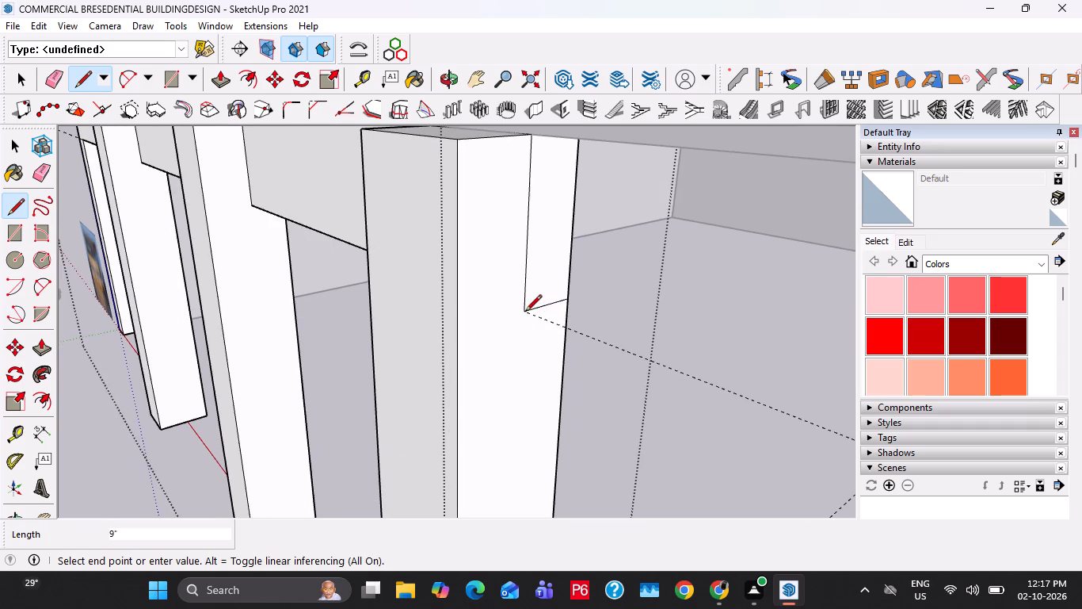
pyautogui.press('space')
# Pull the outlined beam profile across the open bay from the far end column to the side wall.
pyautogui.click(551, 261)
pyautogui.press('p')
pyautogui.click(551, 261)
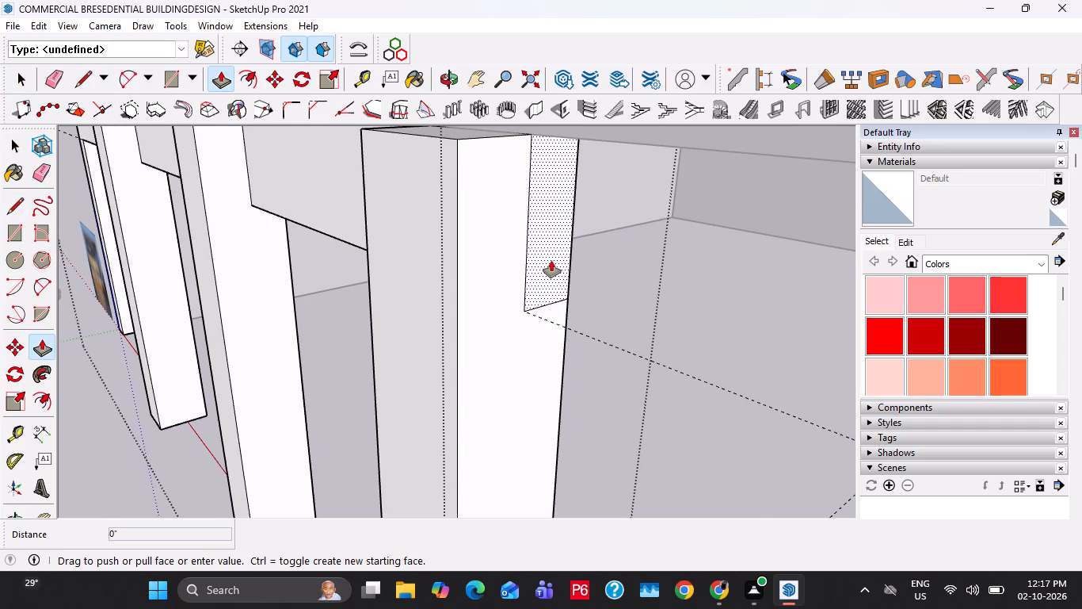
pyautogui.scroll(-10, 569, 301)
pyautogui.moveTo(573, 307); pyautogui.dragTo(696, 308, button='middle')
pyautogui.scroll(-4, 677, 294)
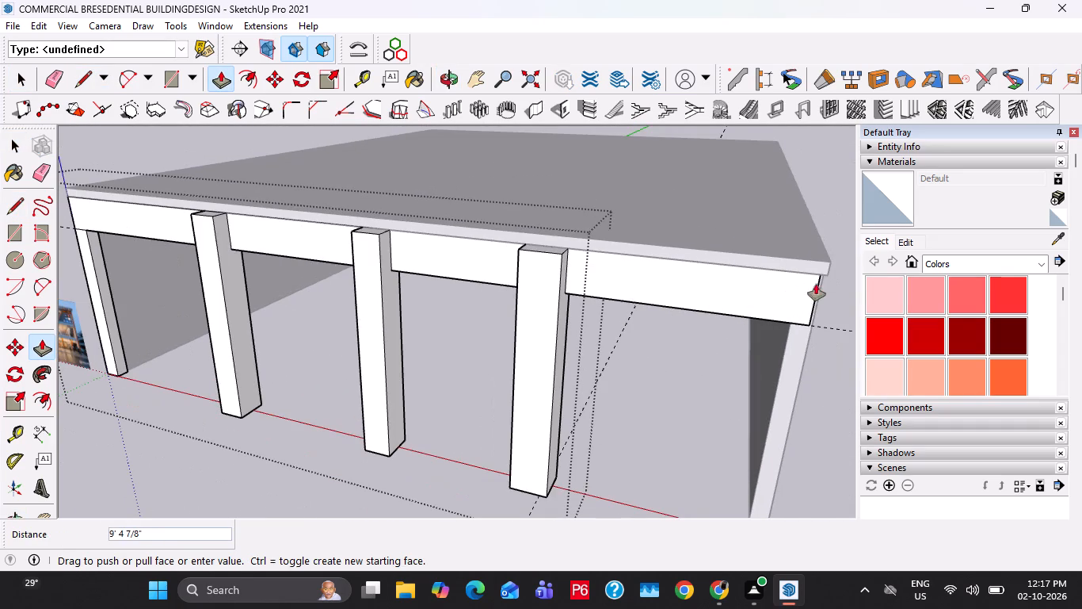
pyautogui.click(798, 372)
pyautogui.press('space')
# Open the side wall group and pull the wall's front end face forward beneath the extended beam's end.
pyautogui.moveTo(761, 327); pyautogui.dragTo(564, 302, button='middle')
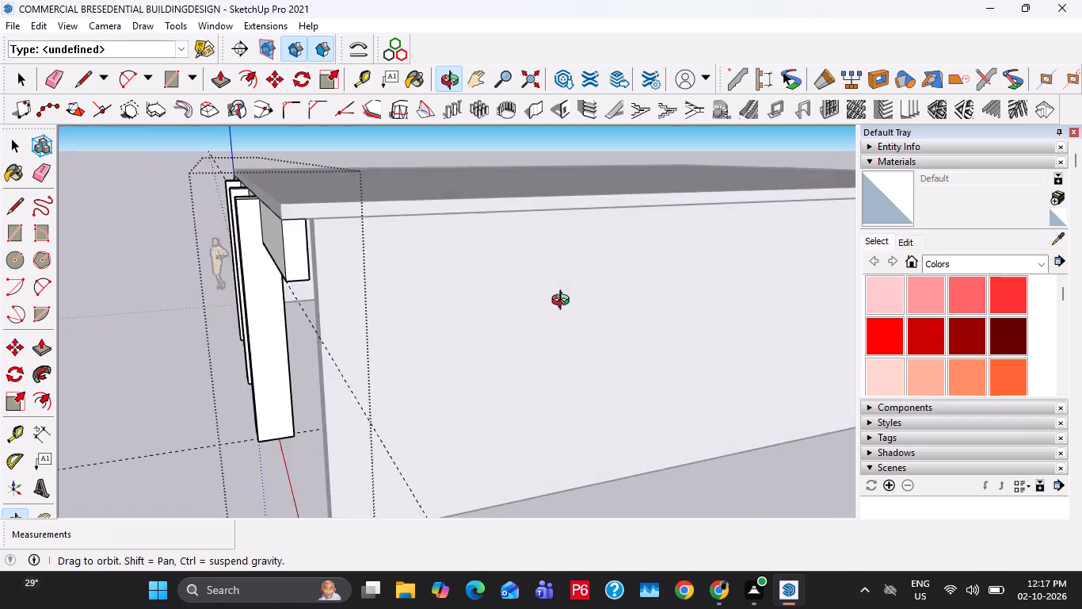
pyautogui.moveTo(564, 302); pyautogui.dragTo(591, 304, button='middle')
pyautogui.doubleClick(475, 270)
pyautogui.click(388, 273)
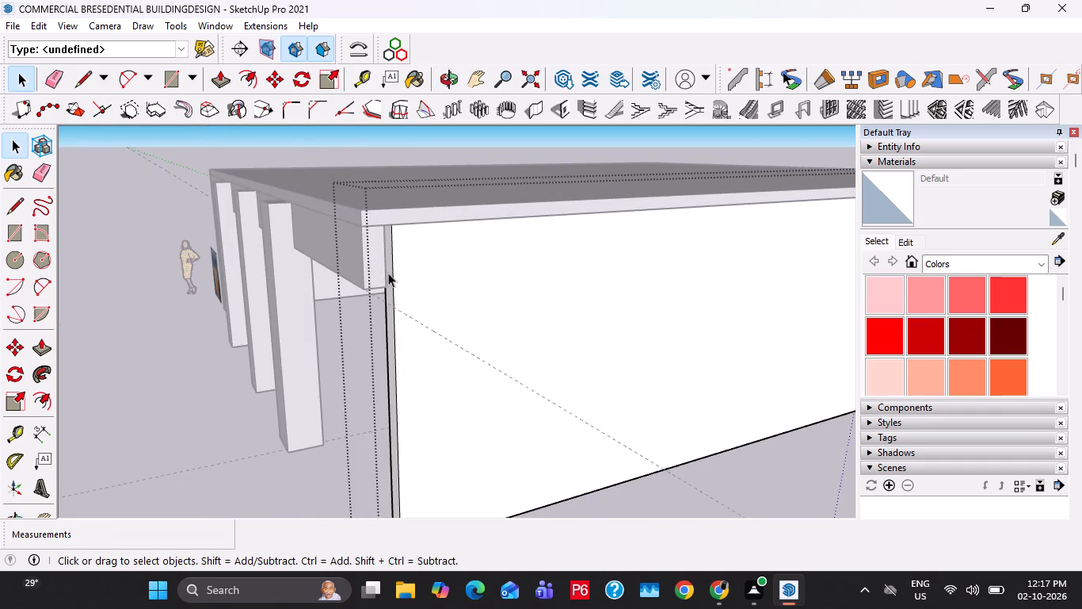
pyautogui.press('p')
pyautogui.click(388, 273)
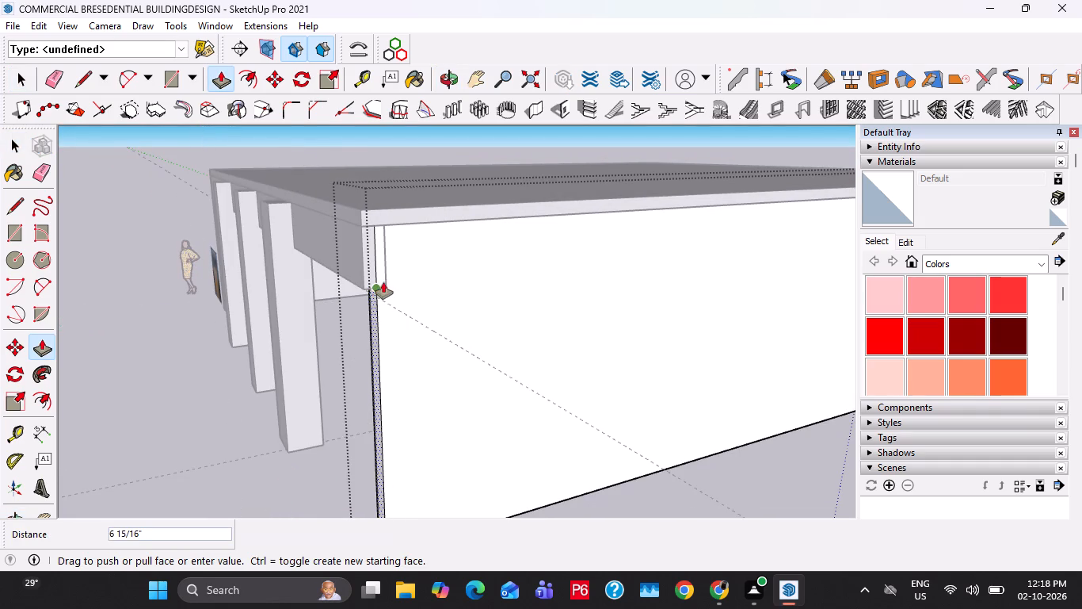
pyautogui.click(388, 287)
pyautogui.press('space')
pyautogui.scroll(-3, 536, 265)
pyautogui.press('Escape')
pyautogui.press('Escape')
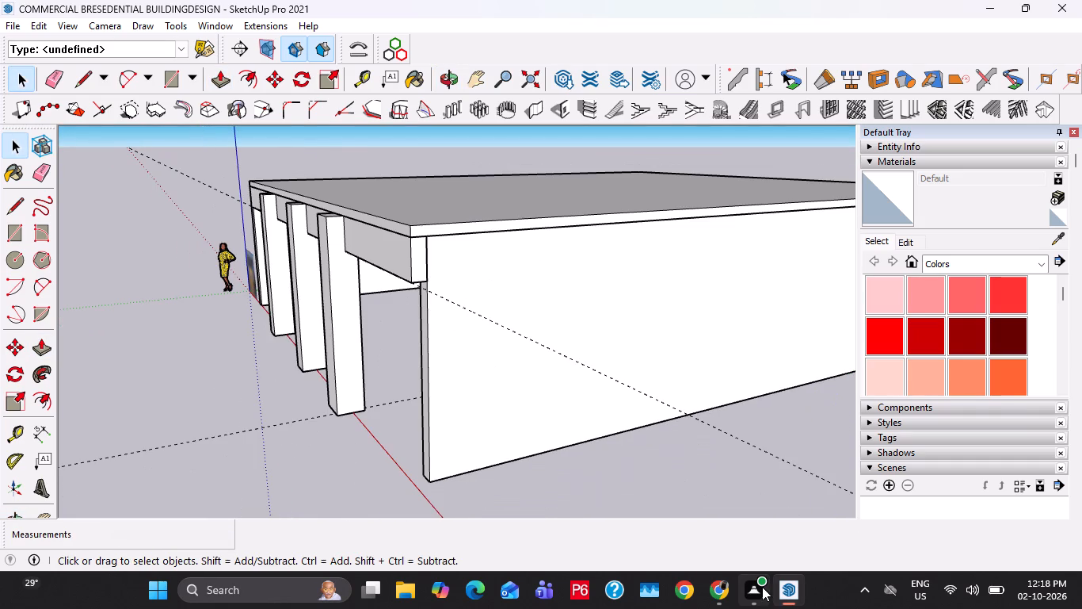
pyautogui.press('Escape')
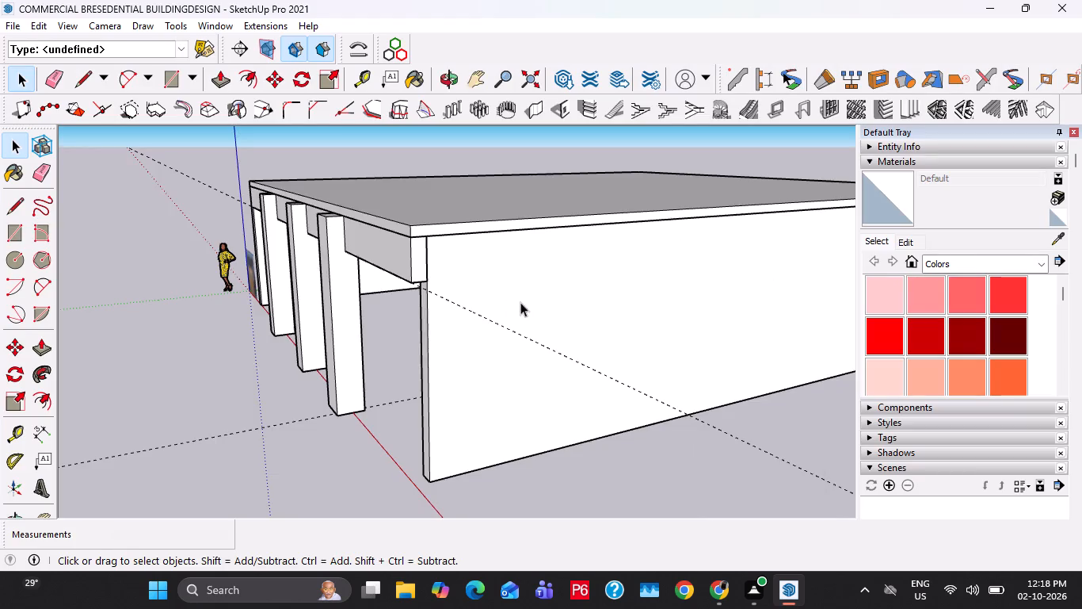
# Inspect the ground-floor facade from the front and up close around the column bases.
pyautogui.moveTo(520, 307); pyautogui.dragTo(645, 312, button='middle')
pyautogui.scroll(-4, 646, 304)
pyautogui.keyDown('shift'); pyautogui.moveTo(482, 325); pyautogui.dragTo(745, 316, button='middle'); pyautogui.keyUp('shift')
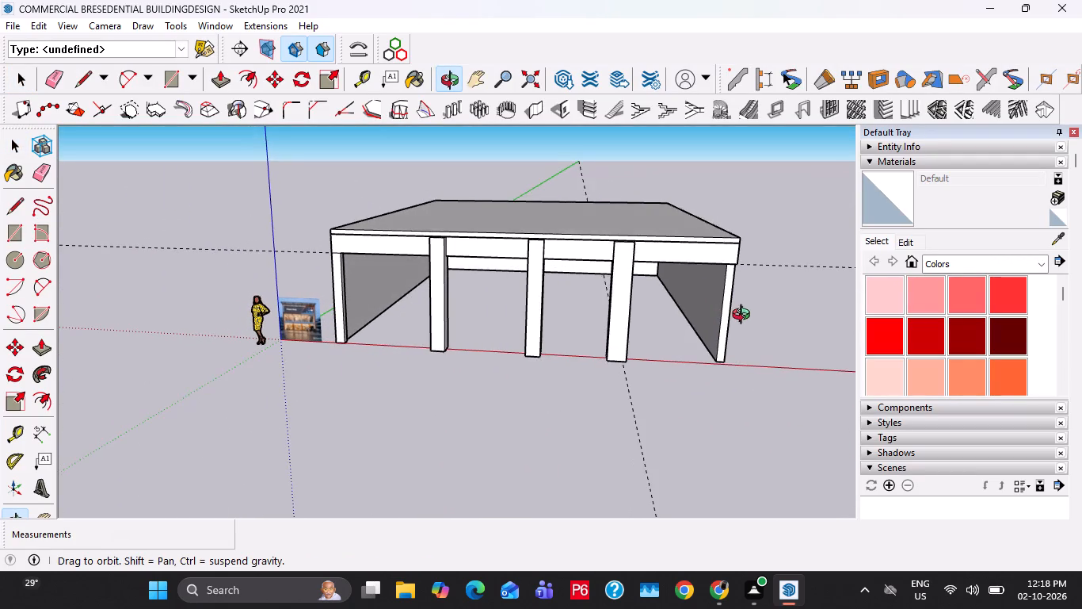
pyautogui.keyDown('shift'); pyautogui.moveTo(745, 316); pyautogui.dragTo(747, 339, button='middle'); pyautogui.keyUp('shift')
pyautogui.doubleClick(439, 273)
pyautogui.press('Escape')
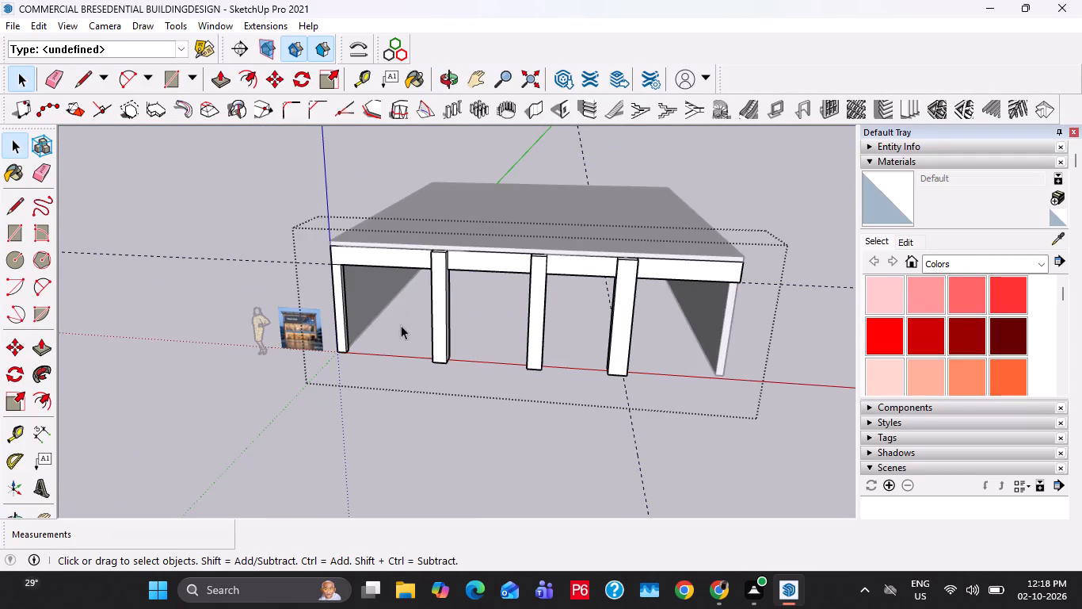
pyautogui.press('Escape')
pyautogui.scroll(18, 382, 350)
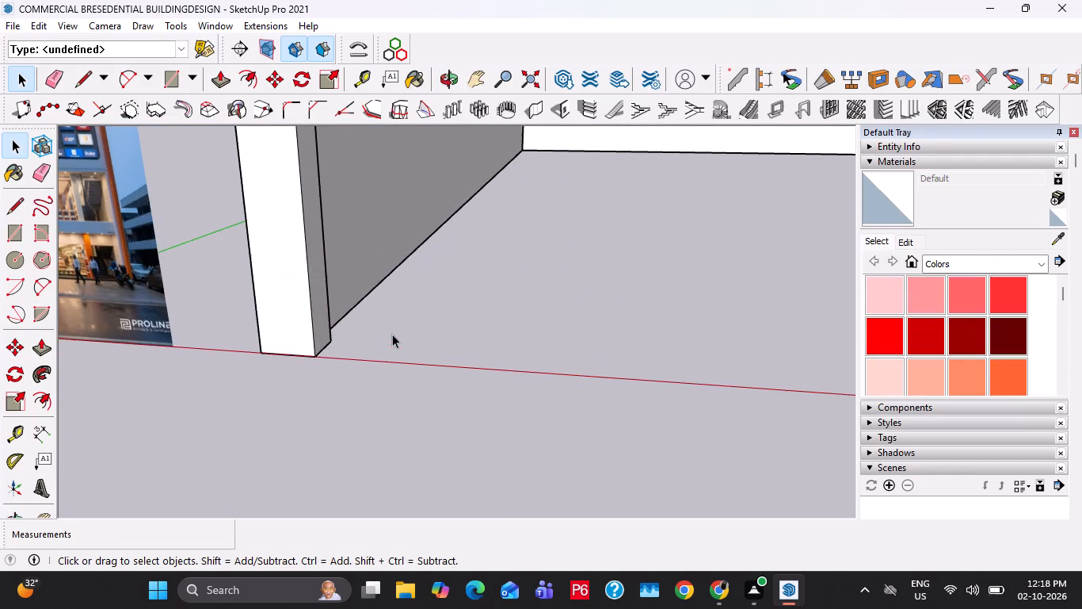
pyautogui.moveTo(391, 334); pyautogui.dragTo(235, 358, button='middle')
pyautogui.scroll(-4, 303, 319)
pyautogui.keyDown('shift'); pyautogui.moveTo(300, 321); pyautogui.dragTo(457, 329, button='middle'); pyautogui.keyUp('shift')
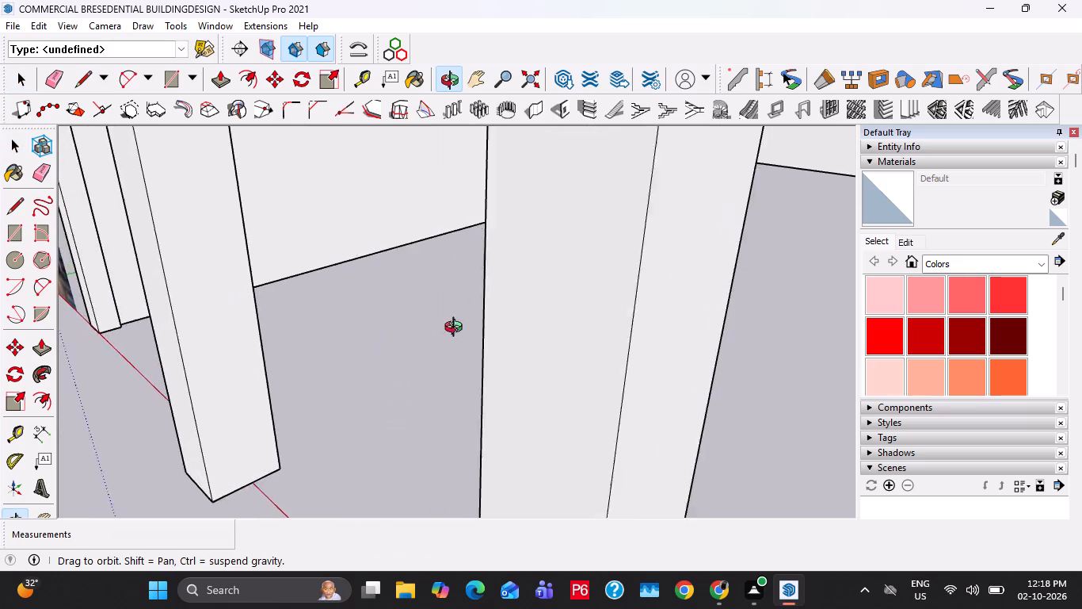
# Draw a floor rectangle at the wall bases from the rear inner corner to the opposite side wall's front inner corner.
pyautogui.keyDown('shift'); pyautogui.moveTo(457, 329); pyautogui.dragTo(512, 346, button='middle'); pyautogui.keyUp('shift')
pyautogui.press('r')
pyautogui.moveTo(616, 317); pyautogui.dragTo(592, 347, button='middle')
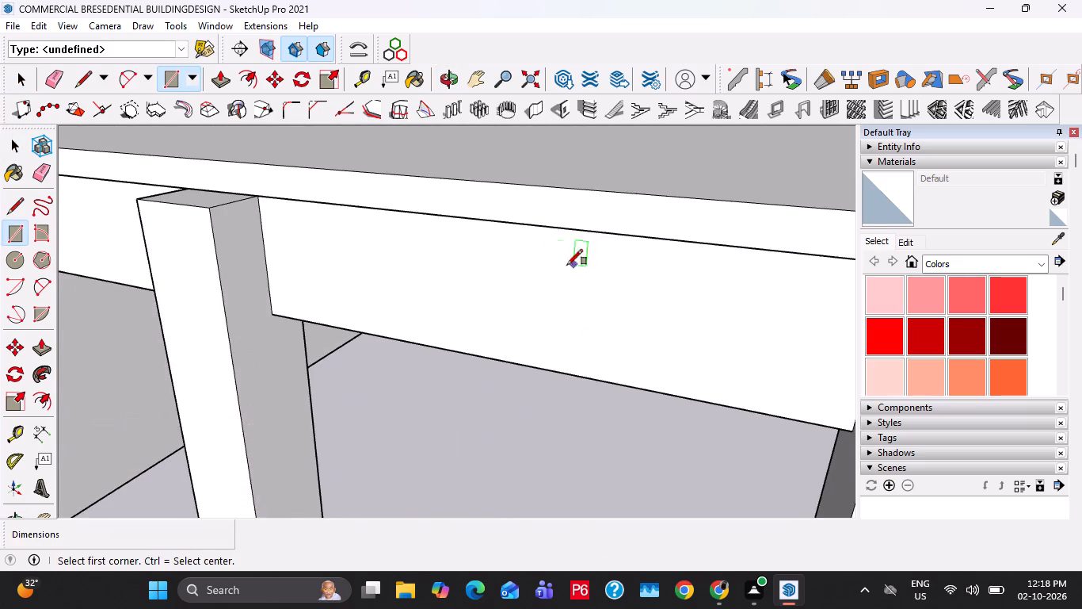
pyautogui.keyDown('shift'); pyautogui.moveTo(429, 400); pyautogui.dragTo(467, 308, button='middle'); pyautogui.keyUp('shift')
pyautogui.moveTo(468, 297); pyautogui.dragTo(476, 283, button='middle')
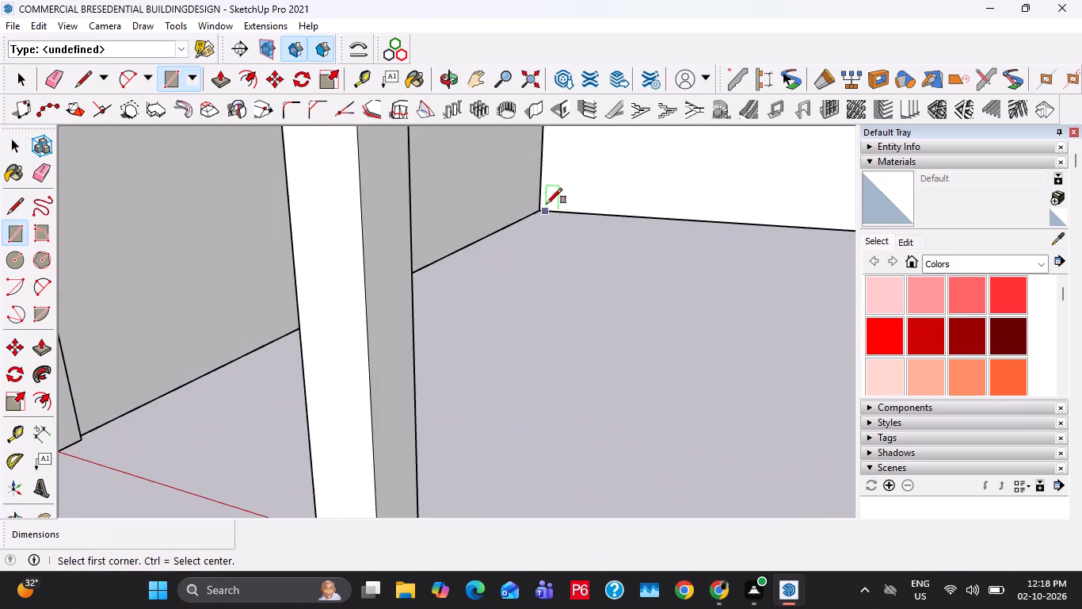
pyautogui.click(542, 206)
pyautogui.scroll(-4, 715, 402)
pyautogui.moveTo(716, 404); pyautogui.dragTo(588, 280, button='middle')
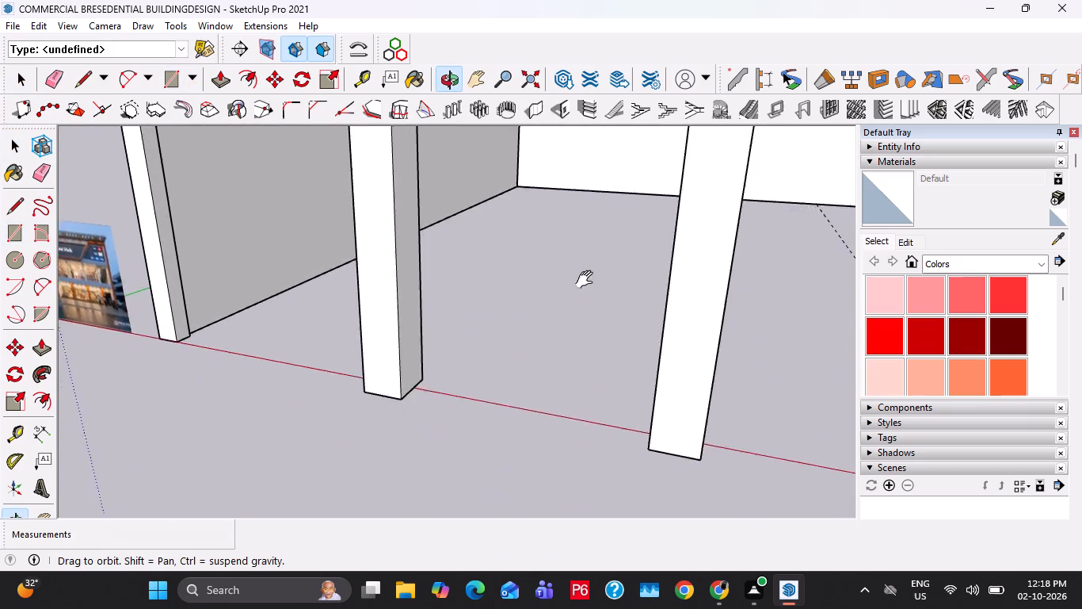
pyautogui.moveTo(588, 280); pyautogui.dragTo(466, 228, button='middle')
pyautogui.keyDown('shift'); pyautogui.moveTo(714, 252); pyautogui.dragTo(440, 261, button='middle'); pyautogui.keyUp('shift')
pyautogui.scroll(2, 764, 282)
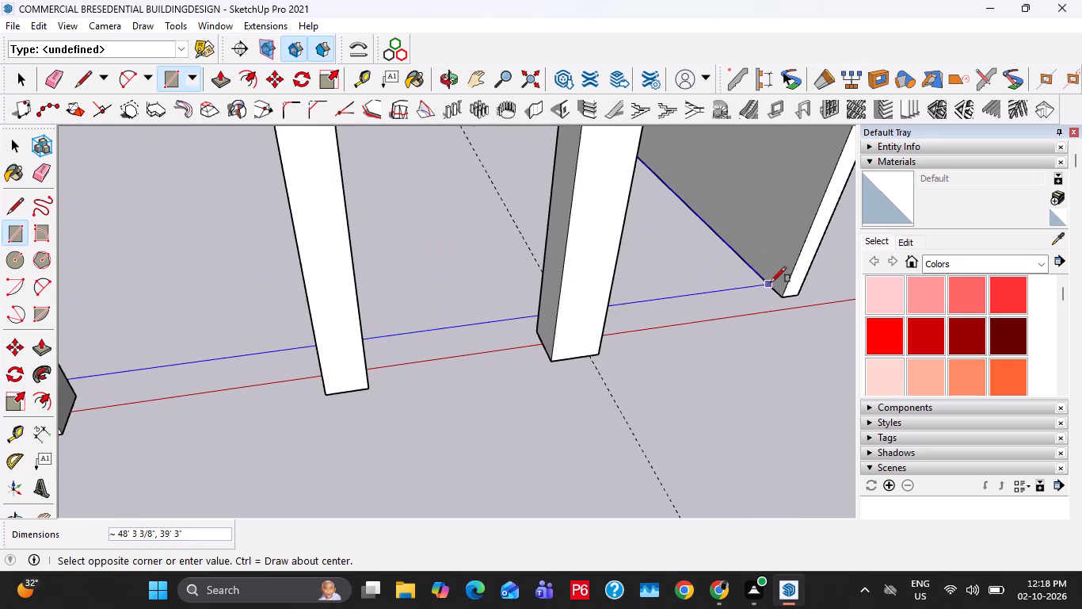
pyautogui.click(779, 298)
pyautogui.press('space')
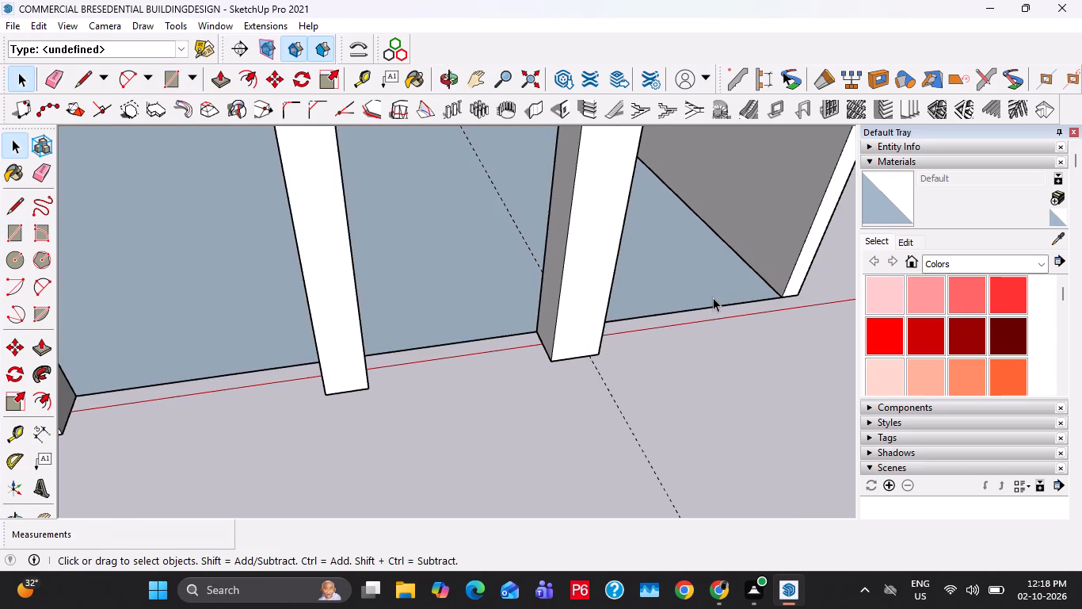
# Push the floor rectangle down 6" to form a plinth slab beneath the building.
pyautogui.press('p')
pyautogui.click(713, 297)
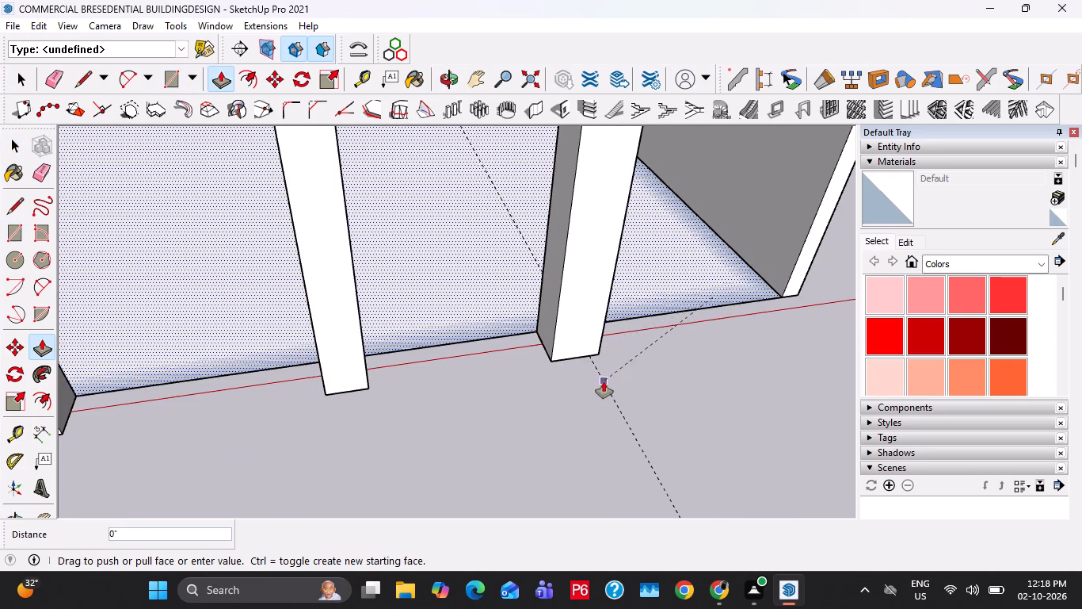
pyautogui.write('6"')
pyautogui.press('Return')
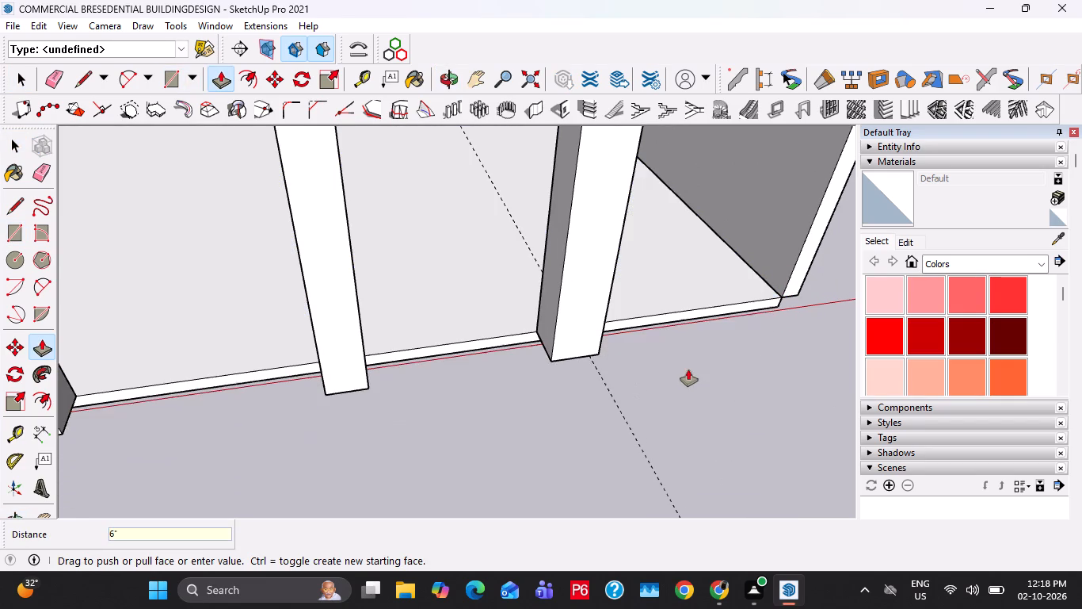
# Extend the plinth slab sideways to the side wall's outer face and forward 1' 9" to the columns' front.
pyautogui.moveTo(733, 354); pyautogui.dragTo(474, 236, button='middle')
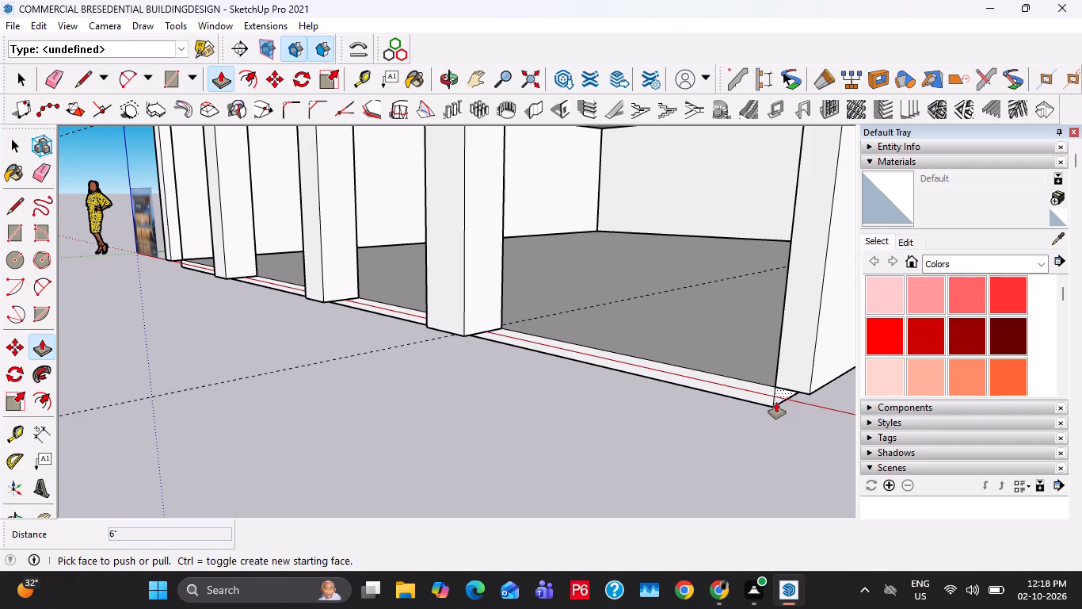
pyautogui.click(776, 402)
pyautogui.click(825, 385)
pyautogui.click(793, 407)
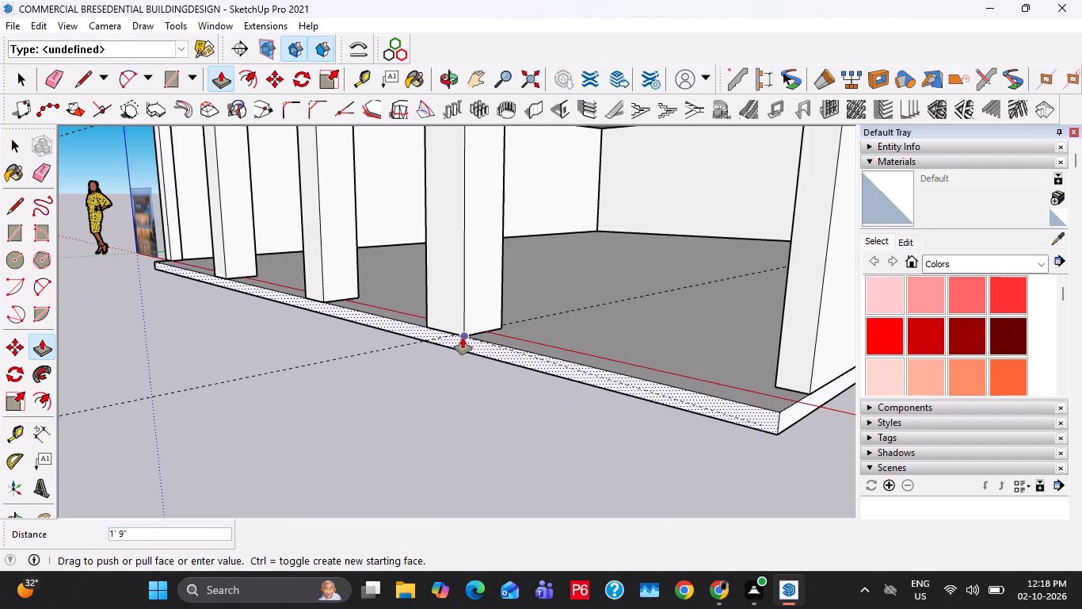
pyautogui.click(463, 337)
# Open the side wall group near the reference image and pull its front end face forward flush with the columns.
pyautogui.moveTo(128, 343); pyautogui.dragTo(322, 375, button='middle')
pyautogui.scroll(-9, 373, 358)
pyautogui.press('space')
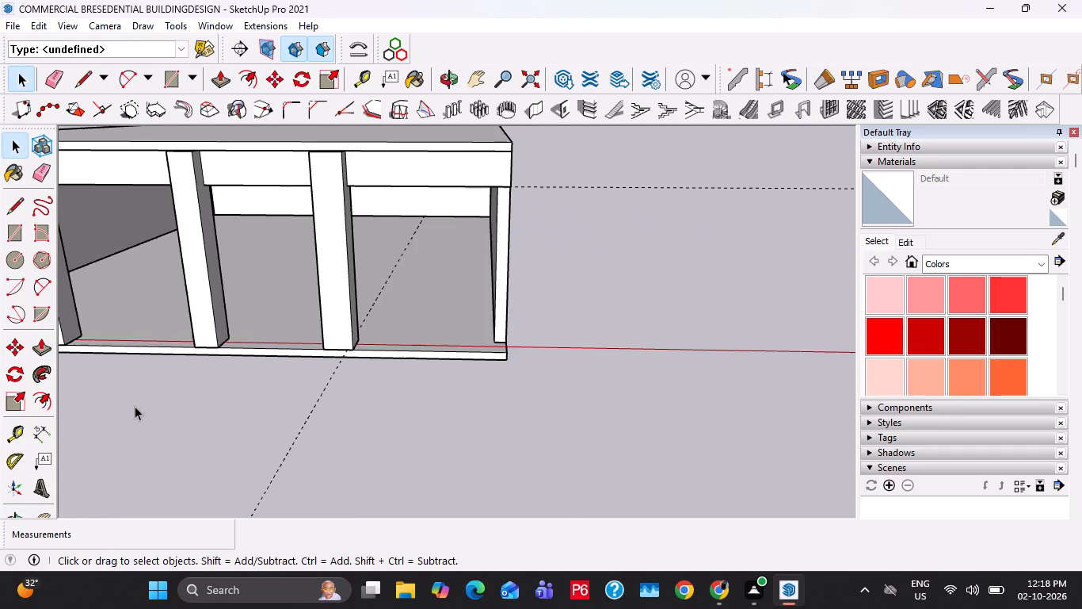
pyautogui.moveTo(135, 406); pyautogui.dragTo(236, 400, button='middle')
pyautogui.keyDown('shift'); pyautogui.moveTo(183, 354); pyautogui.dragTo(421, 358, button='middle'); pyautogui.keyUp('shift')
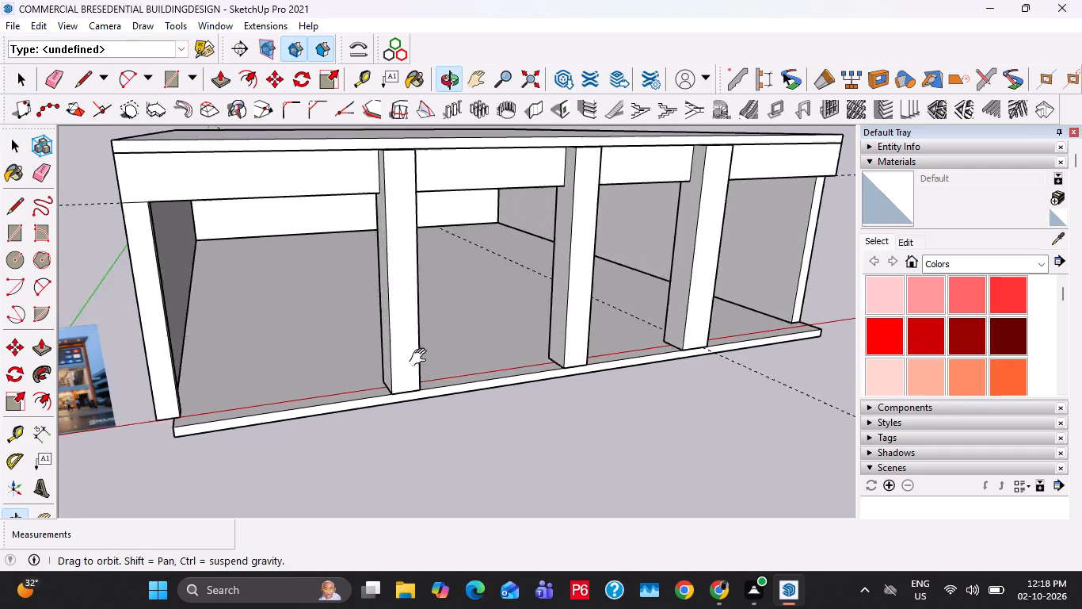
pyautogui.keyDown('shift'); pyautogui.moveTo(421, 358); pyautogui.dragTo(489, 346, button='middle'); pyautogui.keyUp('shift')
pyautogui.click(261, 314)
pyautogui.doubleClick(250, 321)
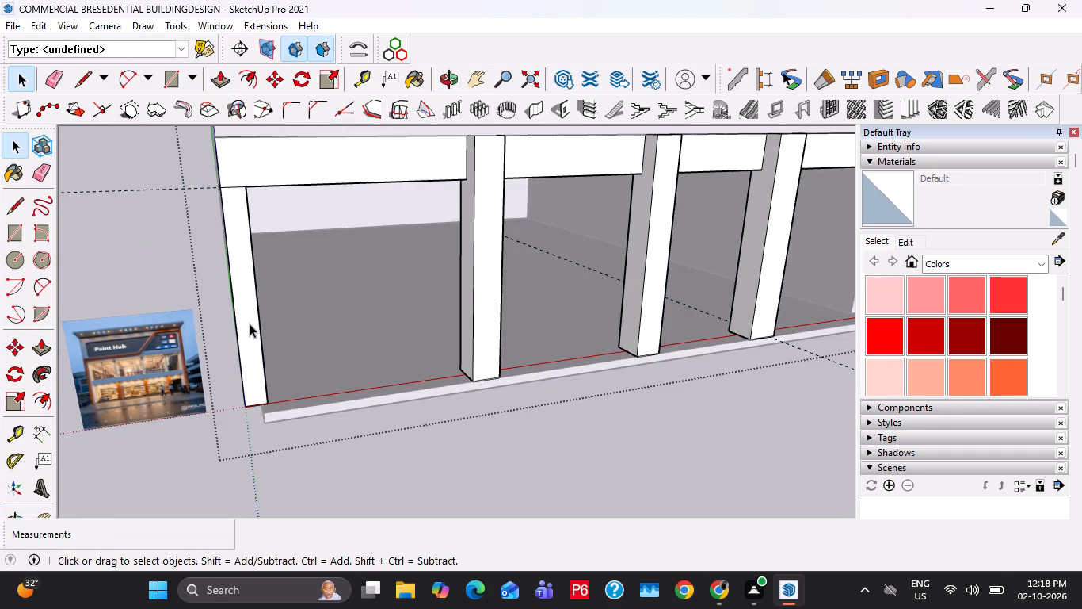
pyautogui.click(247, 334)
pyautogui.press('p')
pyautogui.click(247, 334)
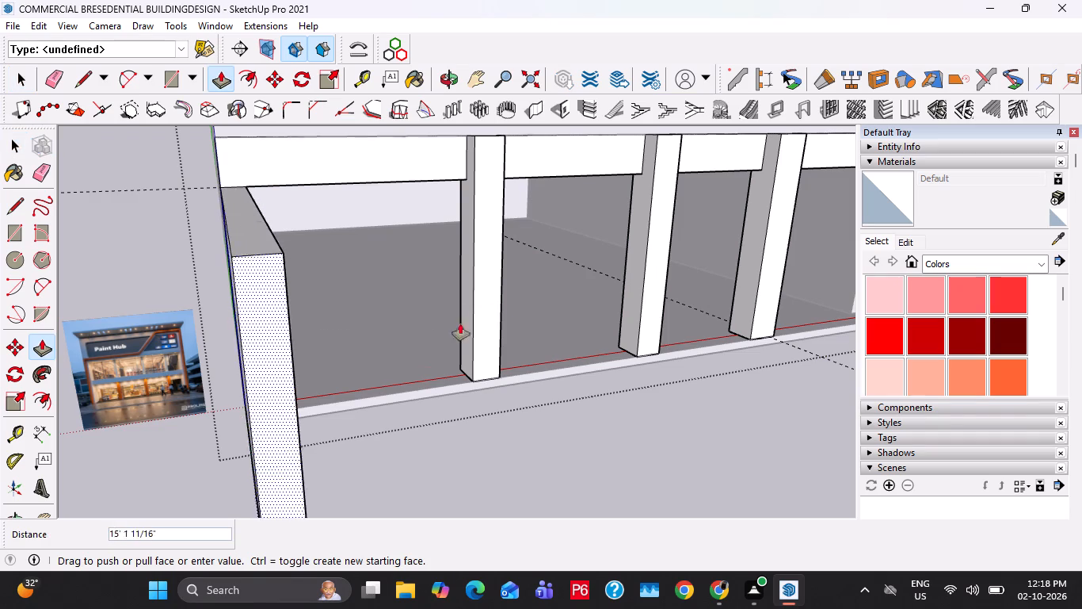
pyautogui.click(476, 316)
pyautogui.press('space')
# Extend the plinth slab's remaining short end 9" to the outer face of the side wall near the reference image.
pyautogui.doubleClick(361, 389)
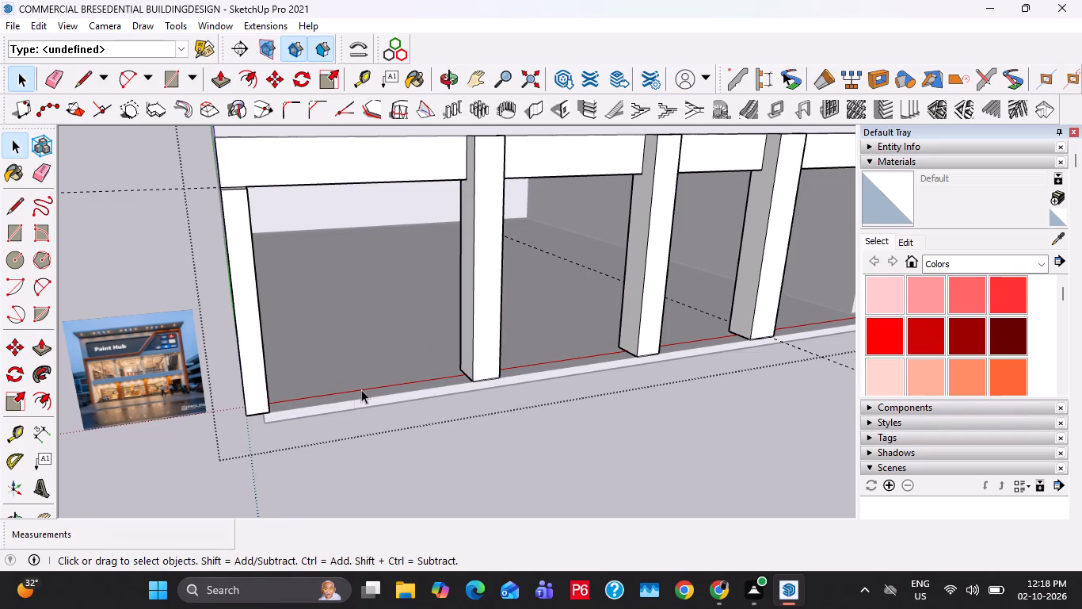
pyautogui.scroll(3, 222, 450)
pyautogui.moveTo(290, 409); pyautogui.dragTo(337, 371, button='middle')
pyautogui.scroll(3, 268, 431)
pyautogui.click(290, 397)
pyautogui.doubleClick(291, 415)
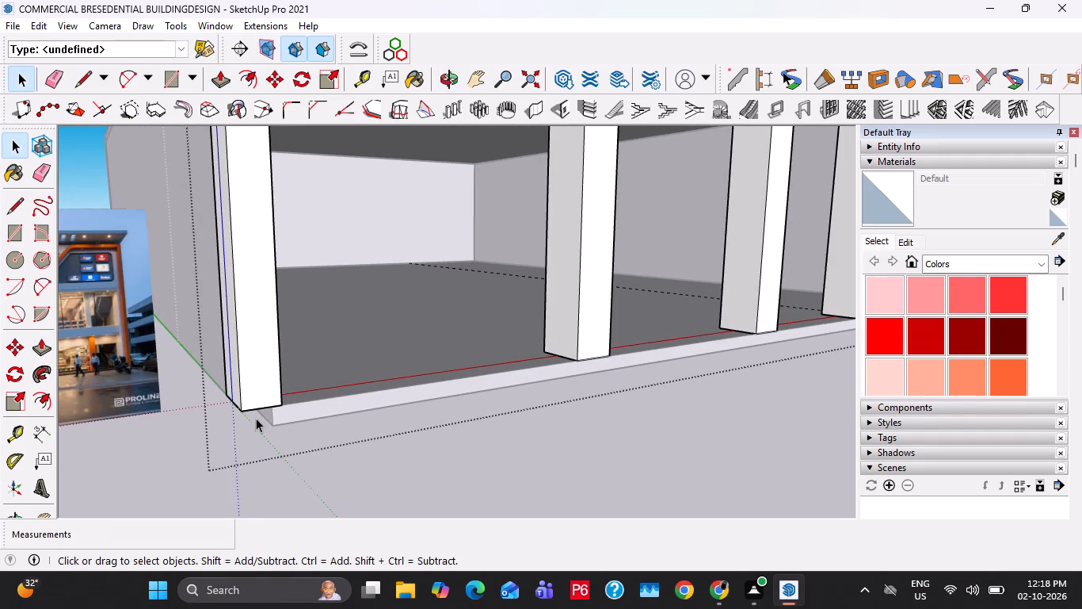
pyautogui.doubleClick(259, 416)
pyautogui.doubleClick(330, 408)
pyautogui.press('Escape')
pyautogui.doubleClick(362, 377)
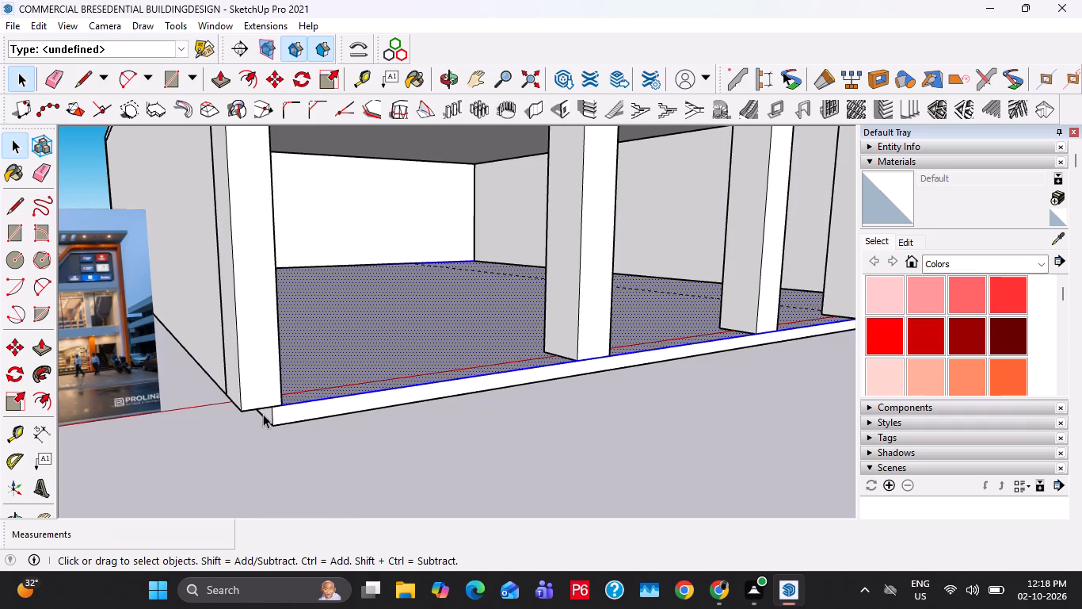
pyautogui.click(267, 412)
pyautogui.press('p')
pyautogui.click(267, 412)
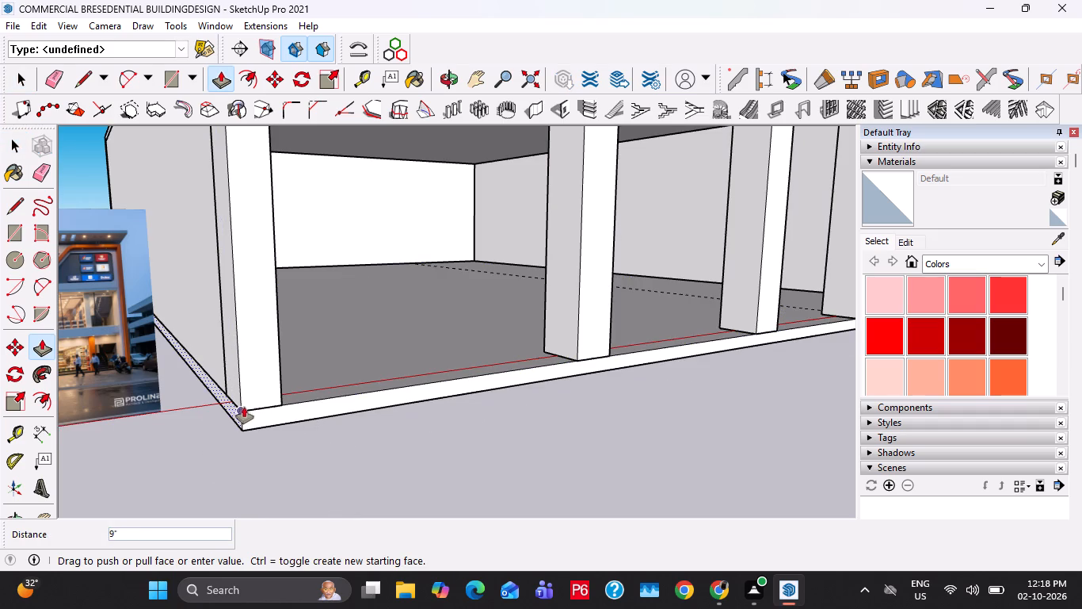
pyautogui.click(241, 400)
pyautogui.press('space')
# Select the entire plinth slab and make it a group.
pyautogui.tripleClick(382, 340)
pyautogui.click(382, 340)
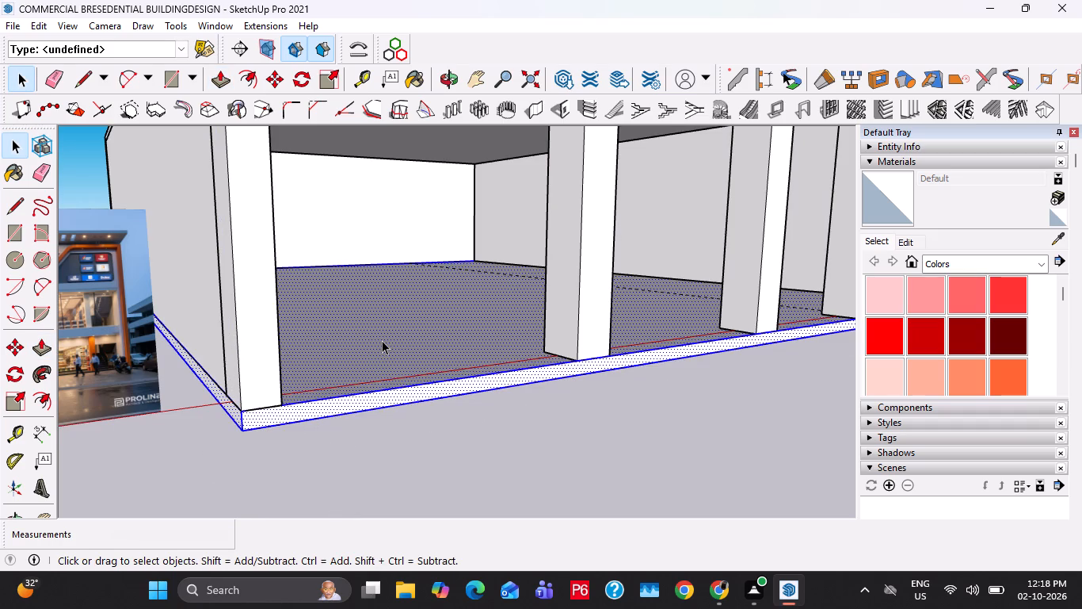
pyautogui.rightClick(382, 340)
pyautogui.click(476, 199)
# Inside the side wall group near the reference image, raise the projecting front part's top face 2' to the roof slab's underside.
pyautogui.scroll(-2, 482, 374)
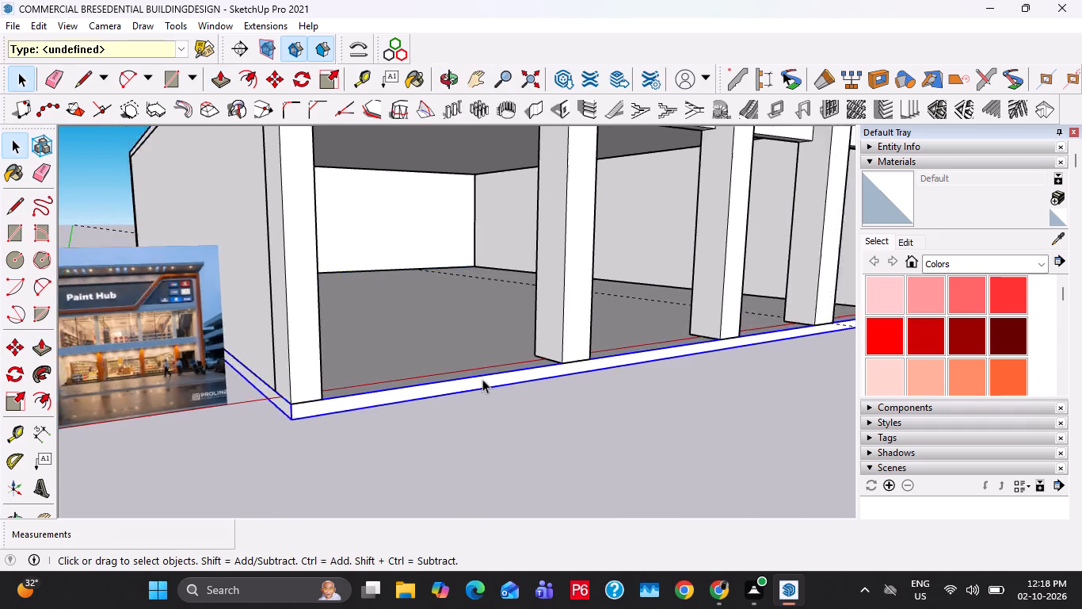
pyautogui.scroll(-8, 482, 379)
pyautogui.moveTo(505, 336); pyautogui.dragTo(394, 324, button='middle')
pyautogui.scroll(8, 223, 261)
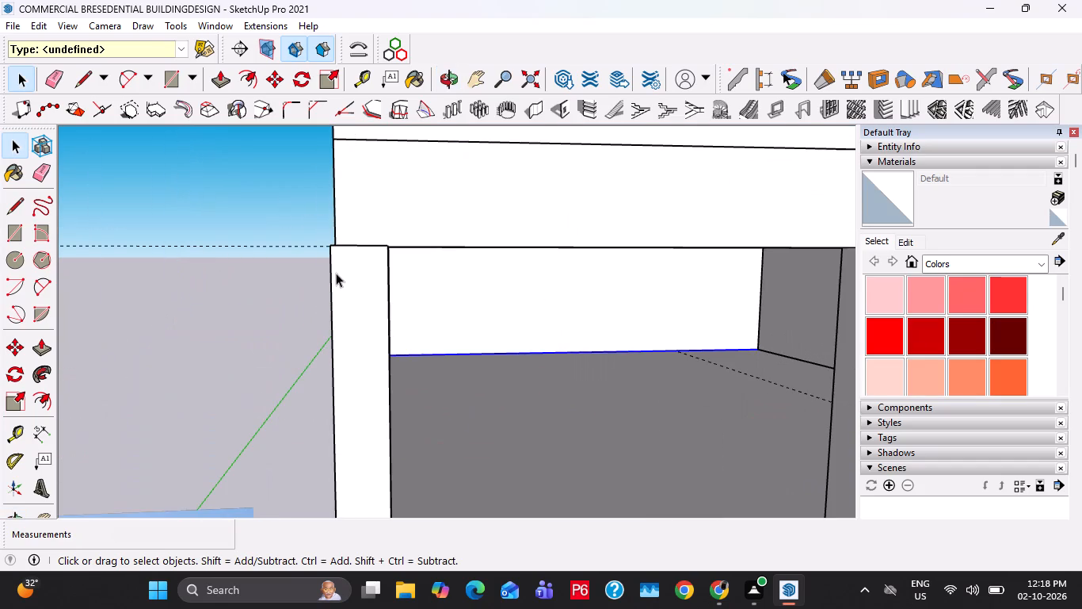
pyautogui.doubleClick(347, 285)
pyautogui.moveTo(356, 266); pyautogui.dragTo(351, 366, button='middle')
pyautogui.click(362, 262)
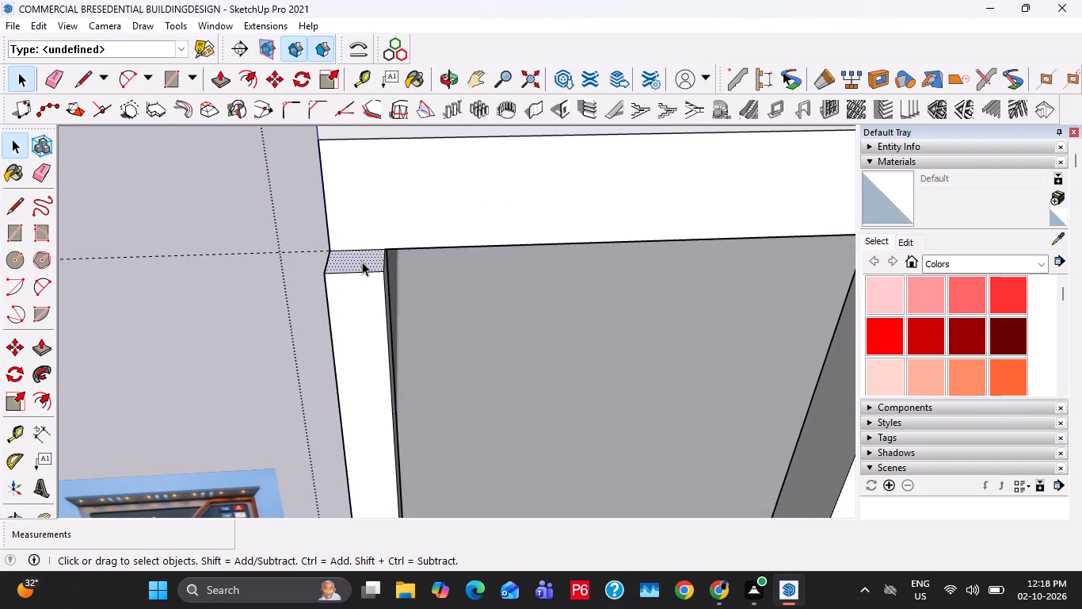
pyautogui.press('p')
pyautogui.click(362, 262)
pyautogui.scroll(-6, 396, 178)
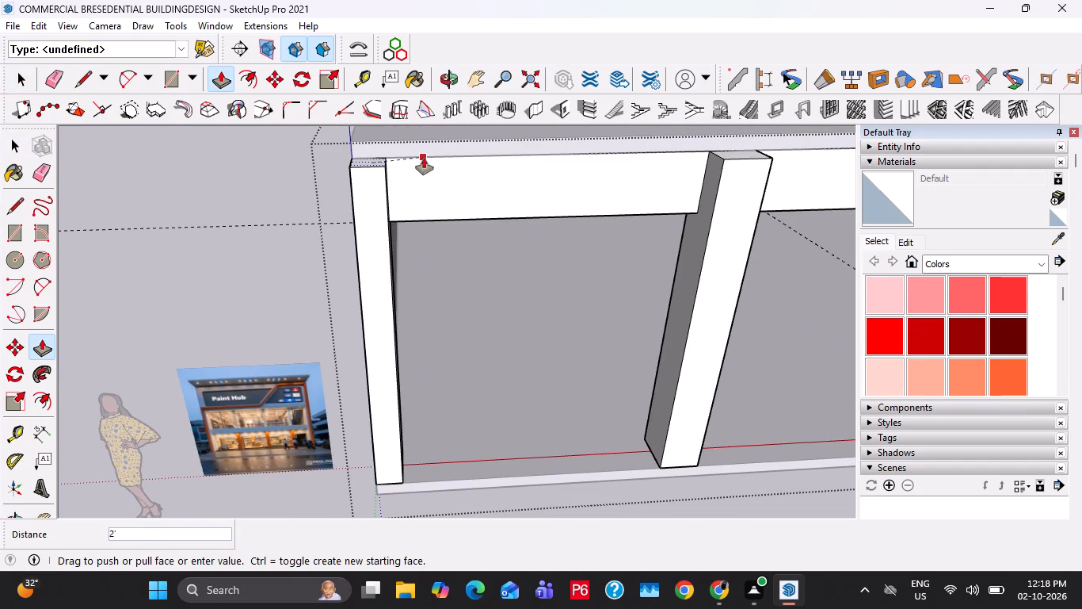
pyautogui.click(424, 158)
pyautogui.press('space')
pyautogui.press('Escape')
pyautogui.scroll(-7, 400, 192)
pyautogui.press('Escape')
# Examine the Paint Hub reference image's ground-floor and upper-floor facade and compare it with the model.
pyautogui.moveTo(349, 336); pyautogui.dragTo(330, 293, button='middle')
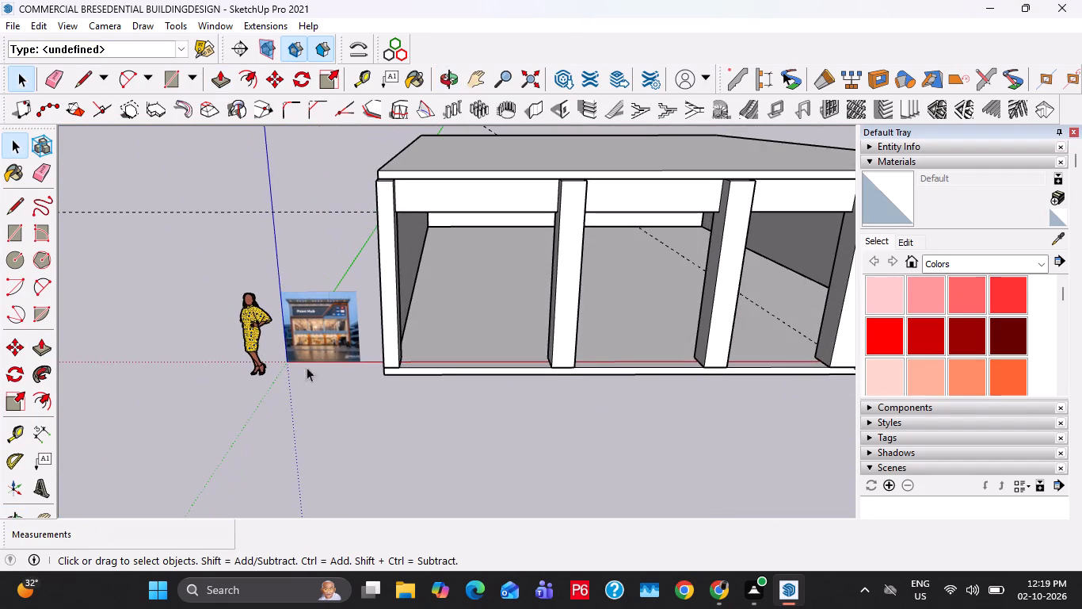
pyautogui.scroll(20, 293, 394)
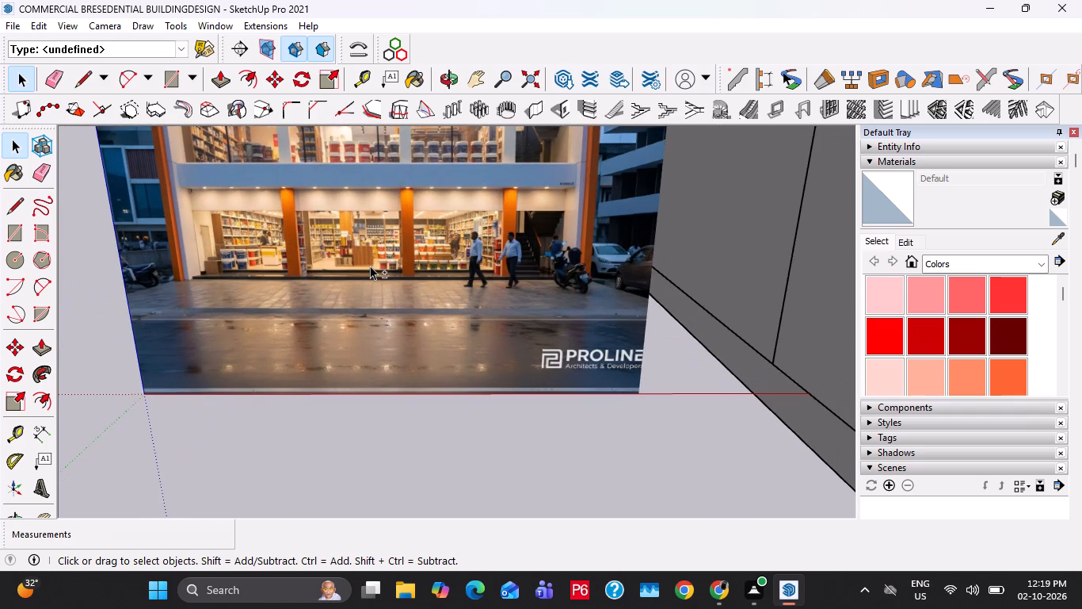
pyautogui.keyDown('shift'); pyautogui.scroll(-2, 370, 266); pyautogui.keyUp('shift')
pyautogui.keyDown('shift'); pyautogui.moveTo(370, 266); pyautogui.dragTo(365, 379, button='middle'); pyautogui.keyUp('shift')
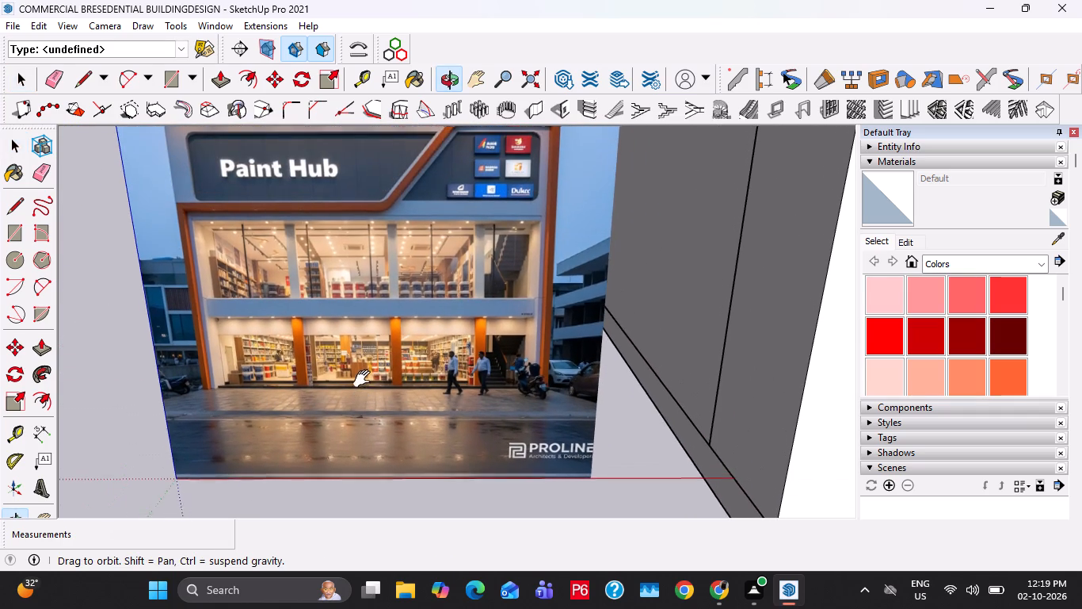
pyautogui.keyDown('shift'); pyautogui.moveTo(365, 379); pyautogui.dragTo(250, 362, button='middle'); pyautogui.keyUp('shift')
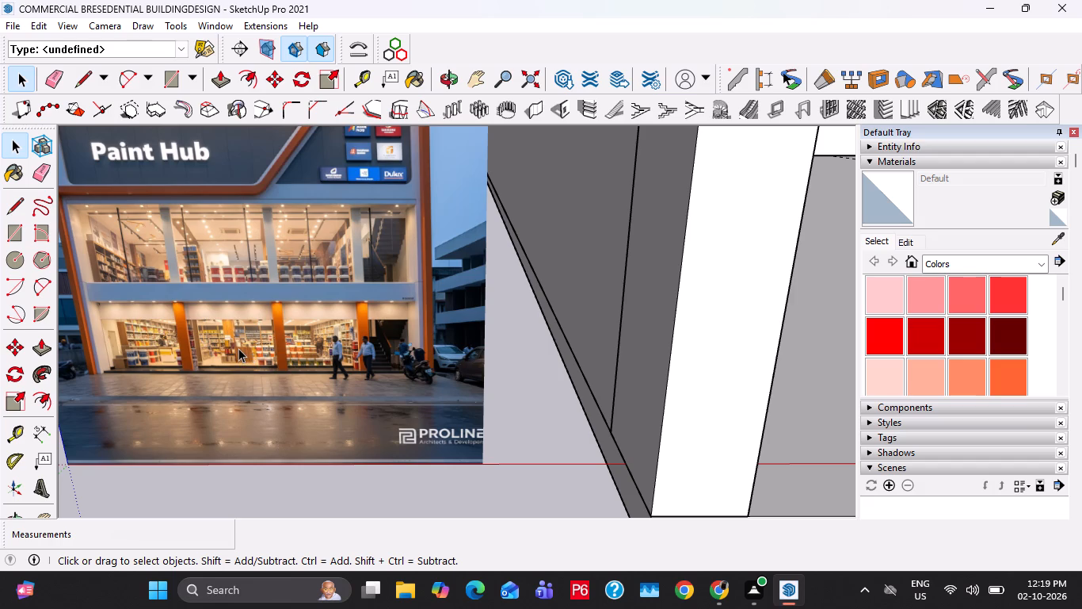
pyautogui.scroll(-1, 238, 348)
pyautogui.keyDown('shift'); pyautogui.scroll(-3, 238, 348); pyautogui.keyUp('shift')
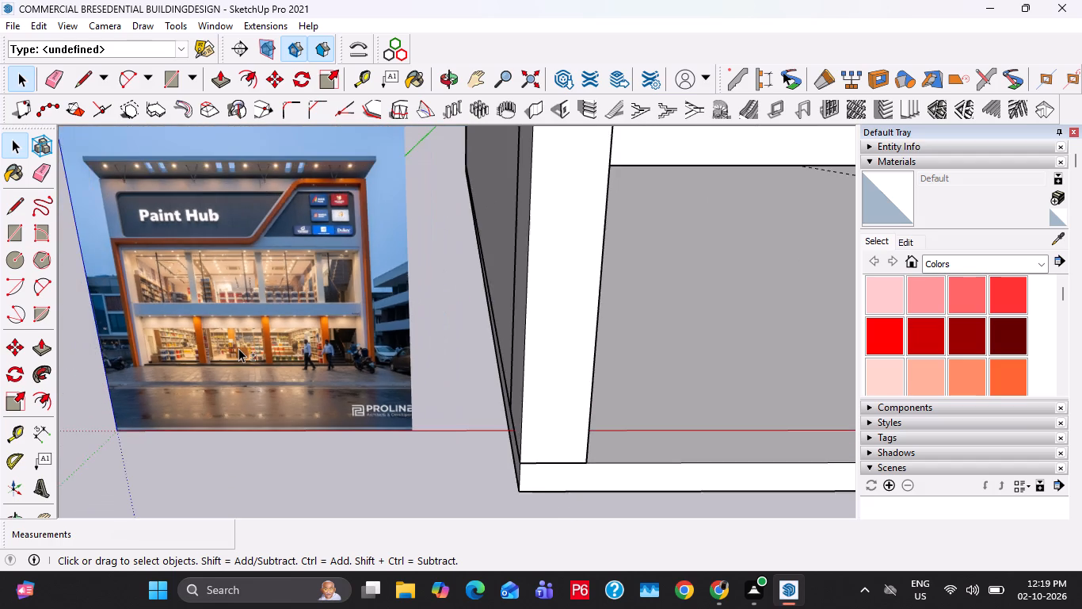
pyautogui.keyDown('shift'); pyautogui.scroll(-14, 238, 348); pyautogui.keyUp('shift')
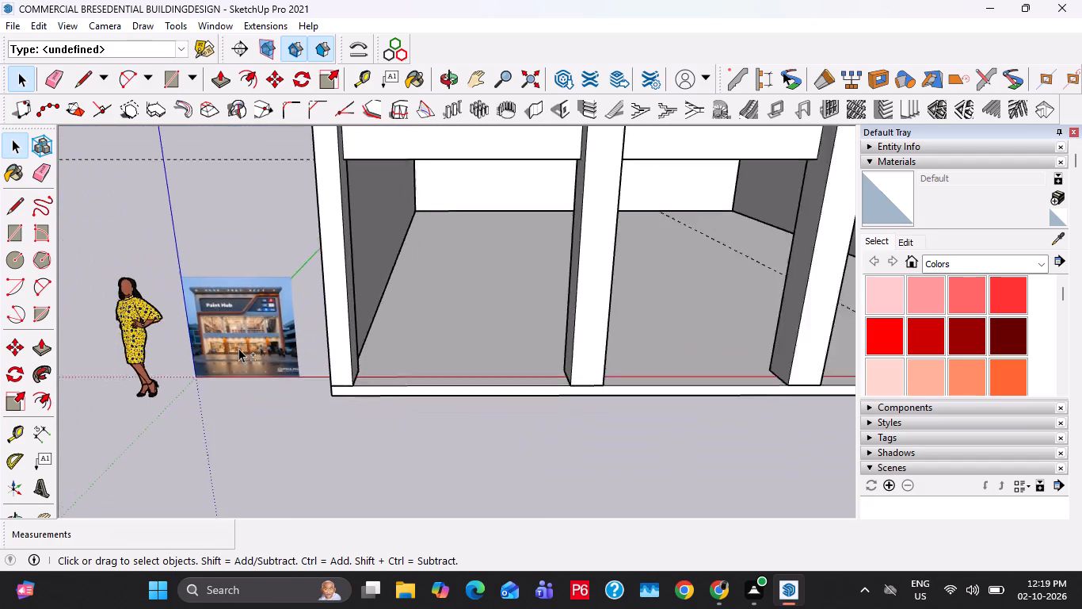
pyautogui.keyDown('shift'); pyautogui.scroll(-8, 238, 348); pyautogui.keyUp('shift')
# Select the whole ground-floor building and combine it into one group.
pyautogui.moveTo(639, 435); pyautogui.dragTo(622, 347, button='middle')
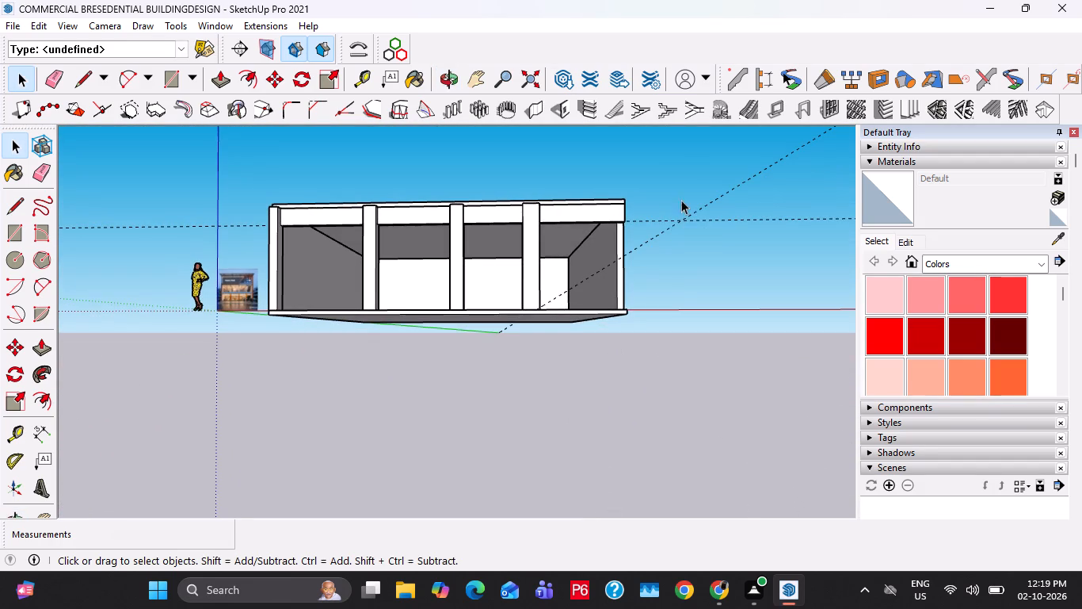
pyautogui.moveTo(684, 169); pyautogui.dragTo(263, 386)
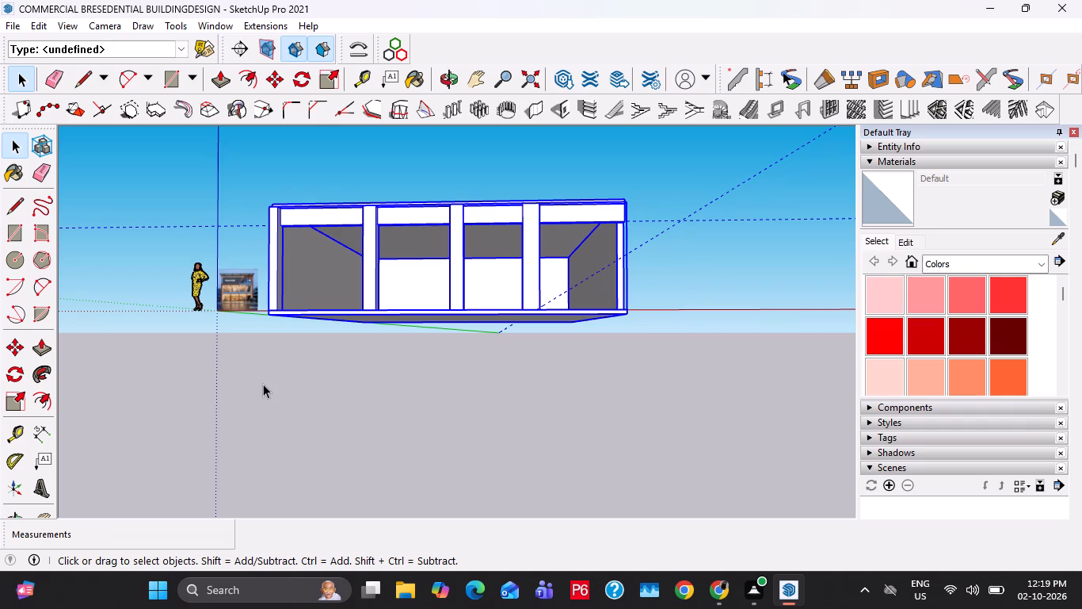
pyautogui.rightClick(326, 215)
pyautogui.click(392, 375)
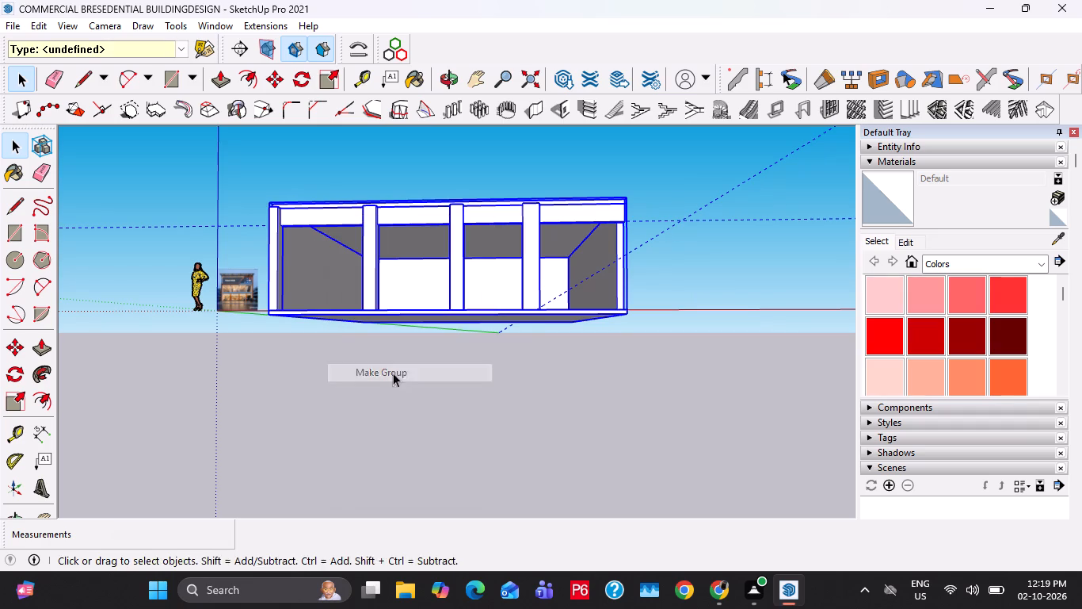
# Delete all guides from the model.
pyautogui.click(44, 27)
pyautogui.click(78, 177)
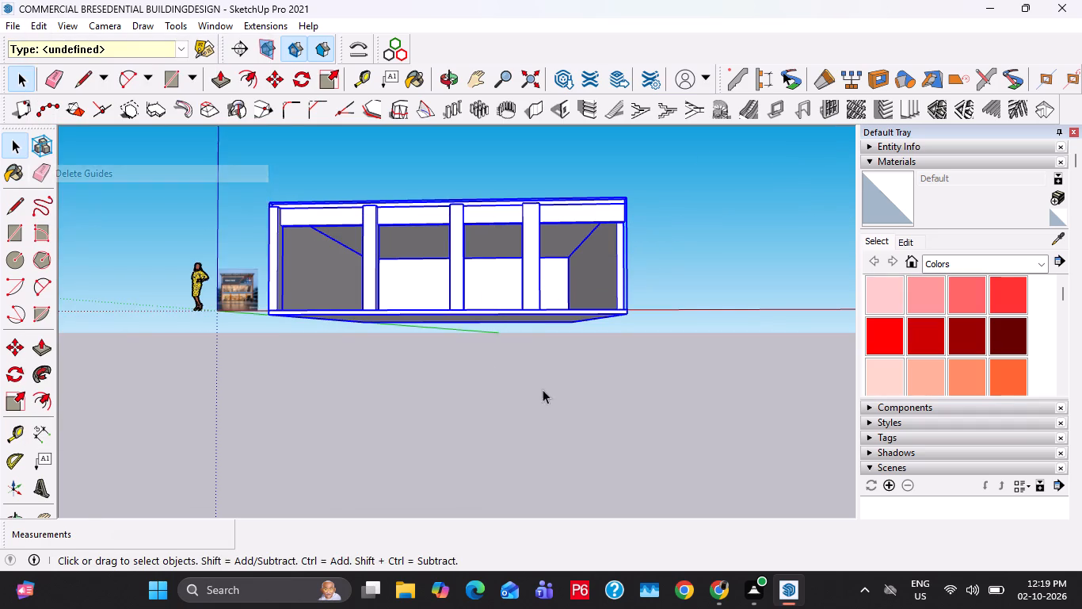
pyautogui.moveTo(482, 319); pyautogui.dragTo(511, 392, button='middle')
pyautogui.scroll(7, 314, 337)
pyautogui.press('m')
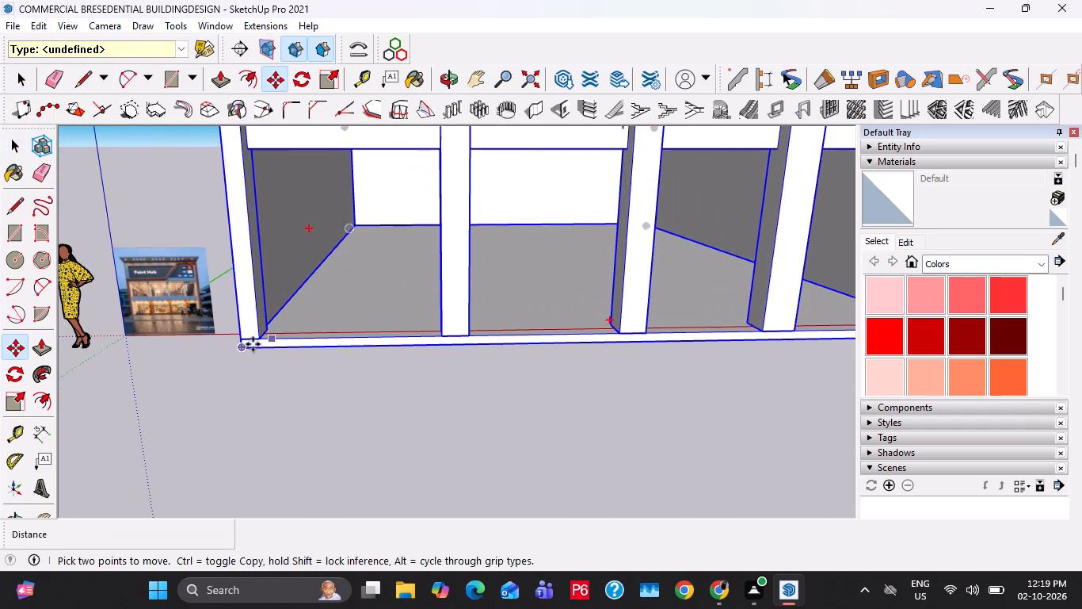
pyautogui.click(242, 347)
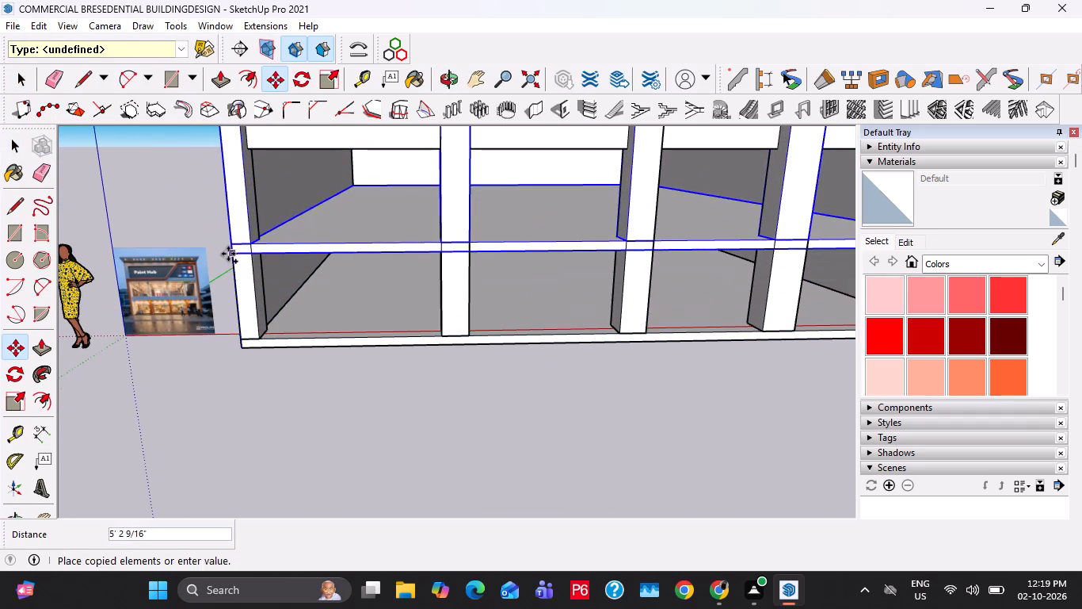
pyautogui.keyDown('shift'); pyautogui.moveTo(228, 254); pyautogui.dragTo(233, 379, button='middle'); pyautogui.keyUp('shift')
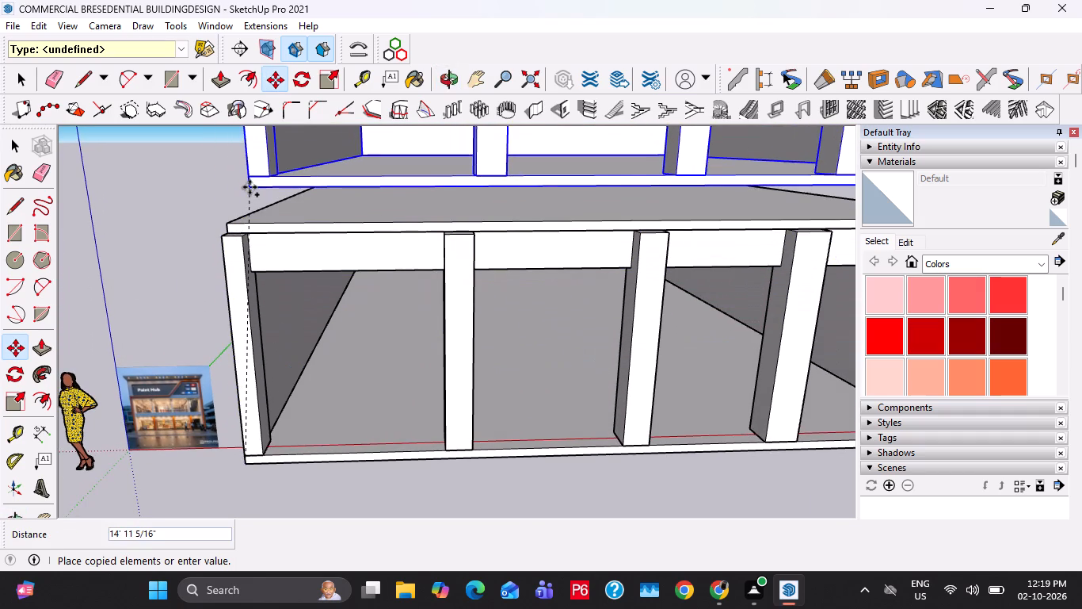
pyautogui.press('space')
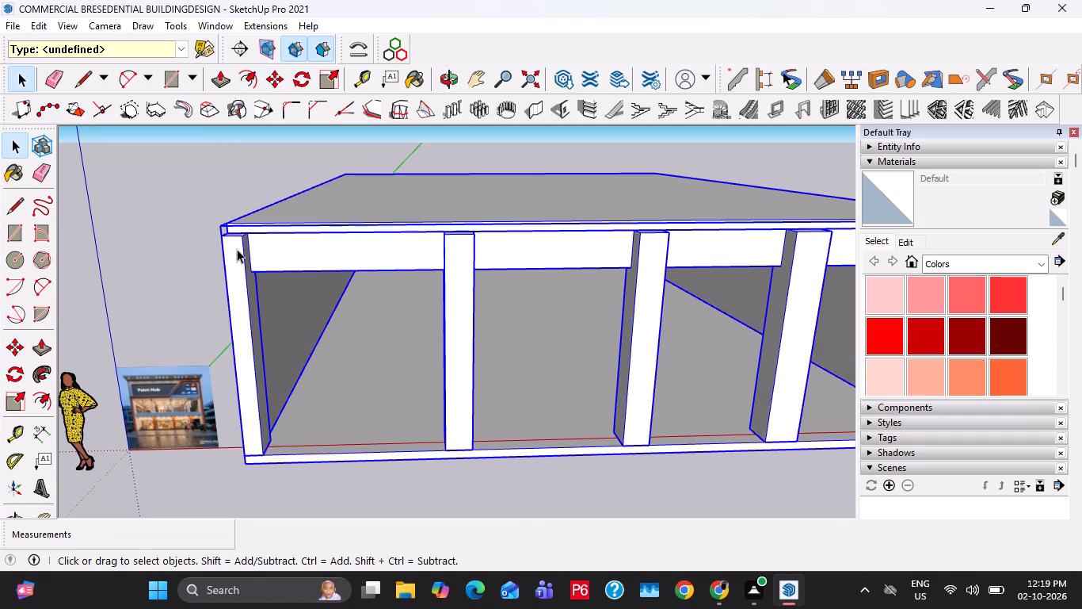
# Inside the ground-floor group, raise the top face of the side wall's projecting front part nearest the reference image by 6".
pyautogui.doubleClick(237, 249)
pyautogui.moveTo(240, 236); pyautogui.dragTo(251, 321, button='middle')
pyautogui.scroll(3, 244, 284)
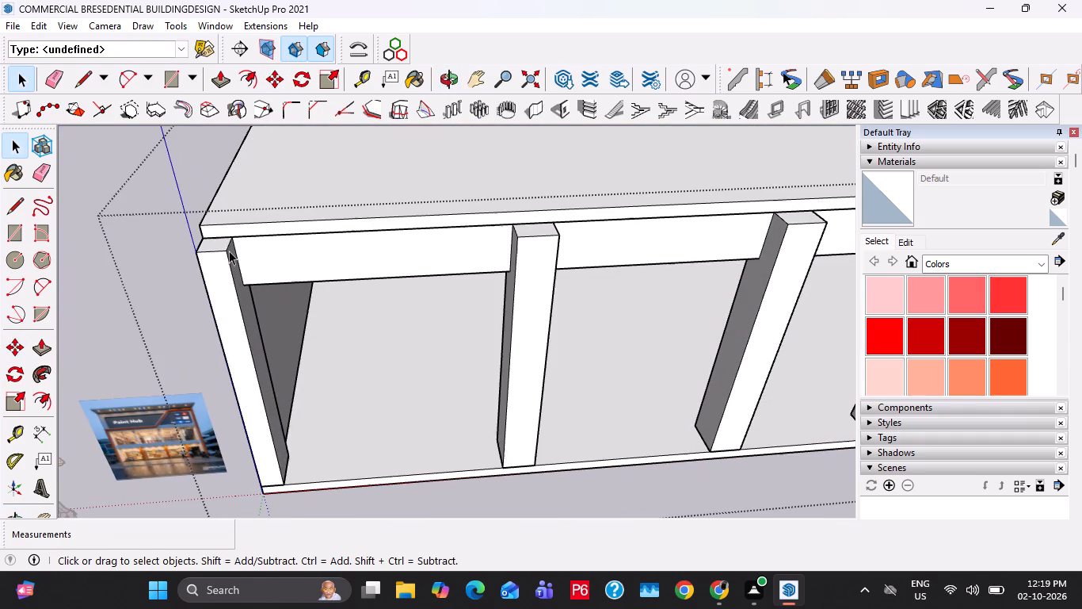
pyautogui.click(229, 251)
pyautogui.doubleClick(219, 247)
pyautogui.click(219, 241)
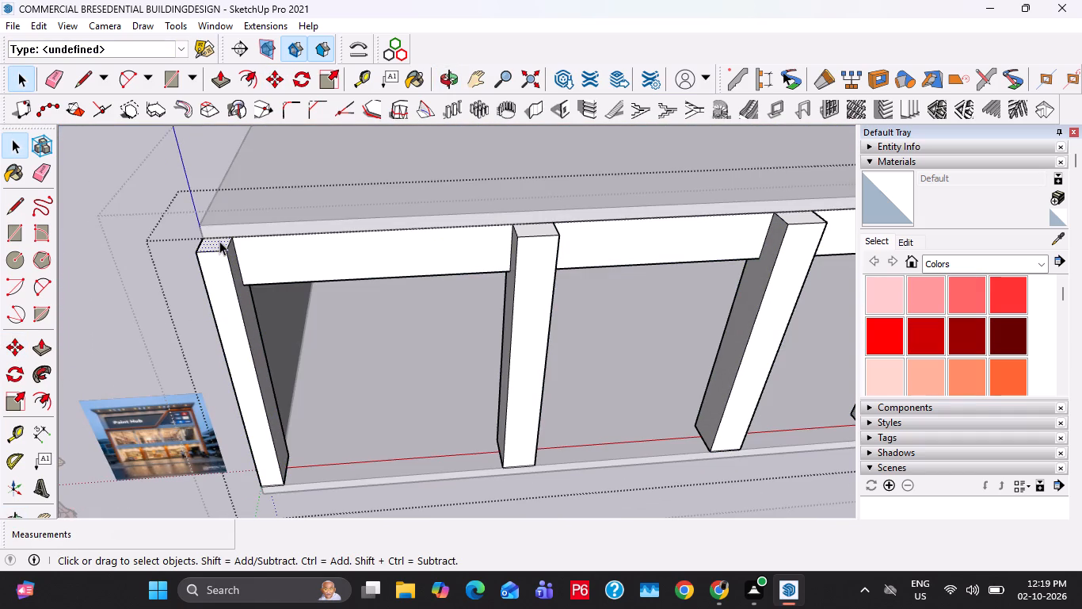
pyautogui.press('p')
pyautogui.click(219, 241)
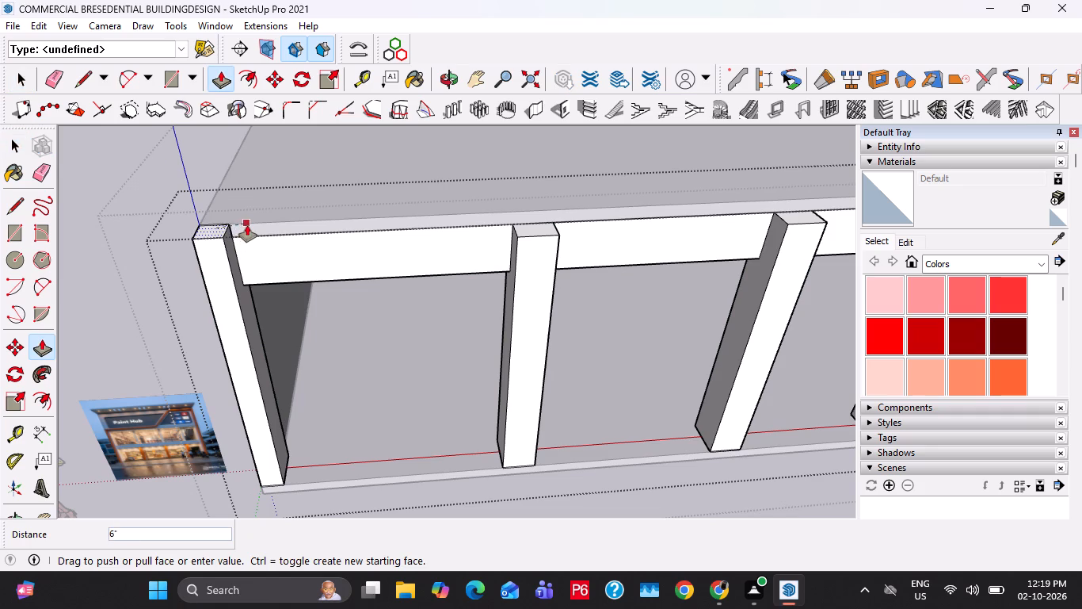
pyautogui.click(248, 225)
pyautogui.press('space')
pyautogui.press('Escape')
pyautogui.scroll(-10, 253, 223)
pyautogui.press('Escape')
pyautogui.press('Escape')
# Copy the whole ground-floor group straight up 13' from its front bottom corner to form the storey above.
pyautogui.click(291, 220)
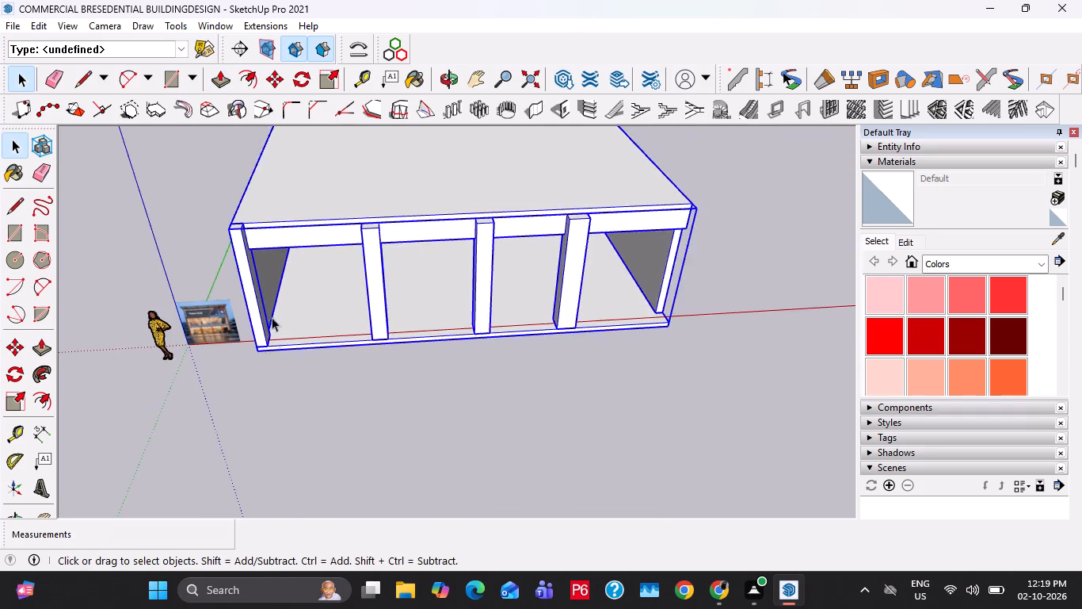
pyautogui.scroll(6, 272, 324)
pyautogui.moveTo(257, 362); pyautogui.dragTo(260, 331, button='middle')
pyautogui.press('m')
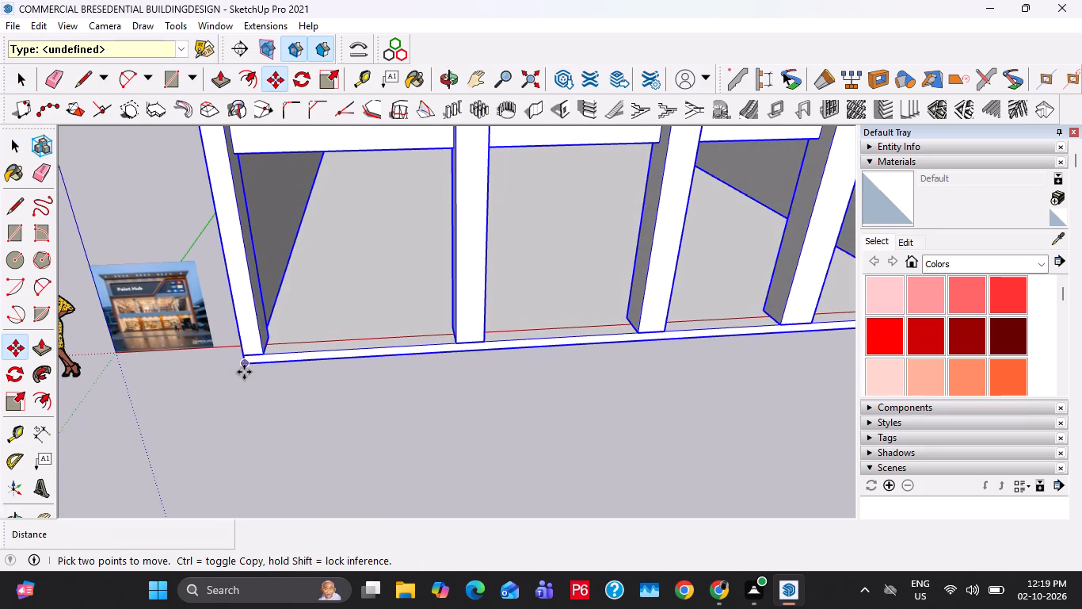
pyautogui.click(244, 372)
pyautogui.scroll(-7, 238, 277)
pyautogui.keyDown('shift'); pyautogui.moveTo(237, 257); pyautogui.dragTo(237, 372, button='middle'); pyautogui.keyUp('shift')
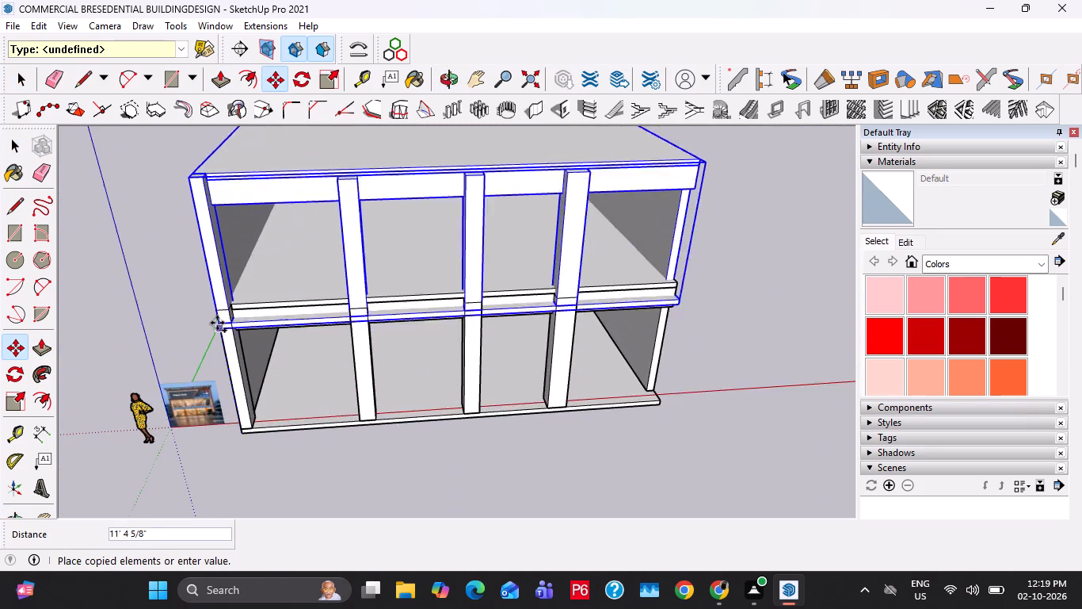
pyautogui.scroll(5, 216, 317)
pyautogui.click(219, 315)
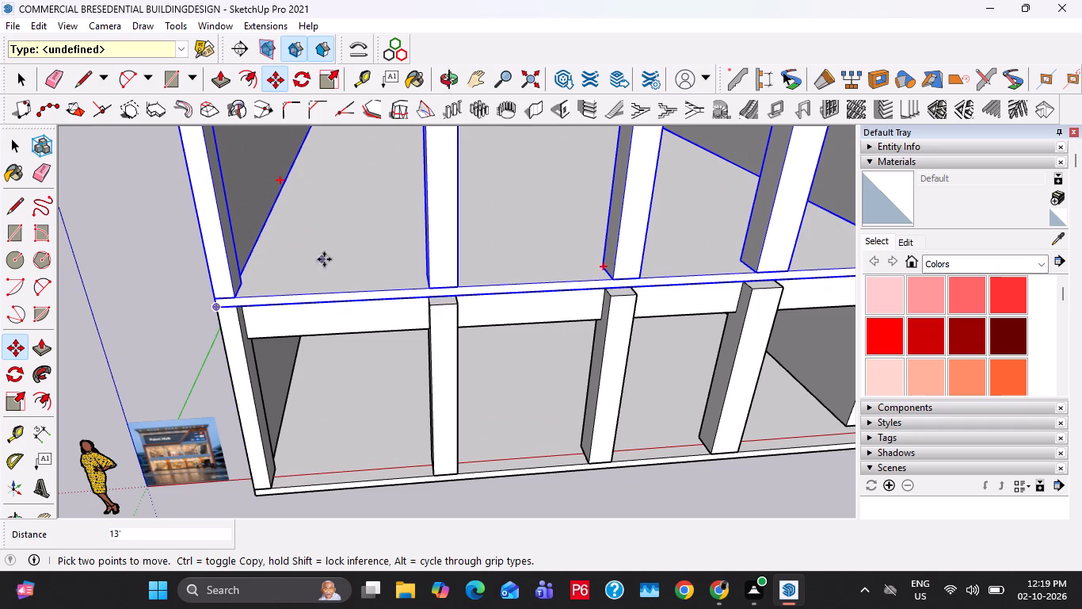
pyautogui.press('space')
pyautogui.press('space')
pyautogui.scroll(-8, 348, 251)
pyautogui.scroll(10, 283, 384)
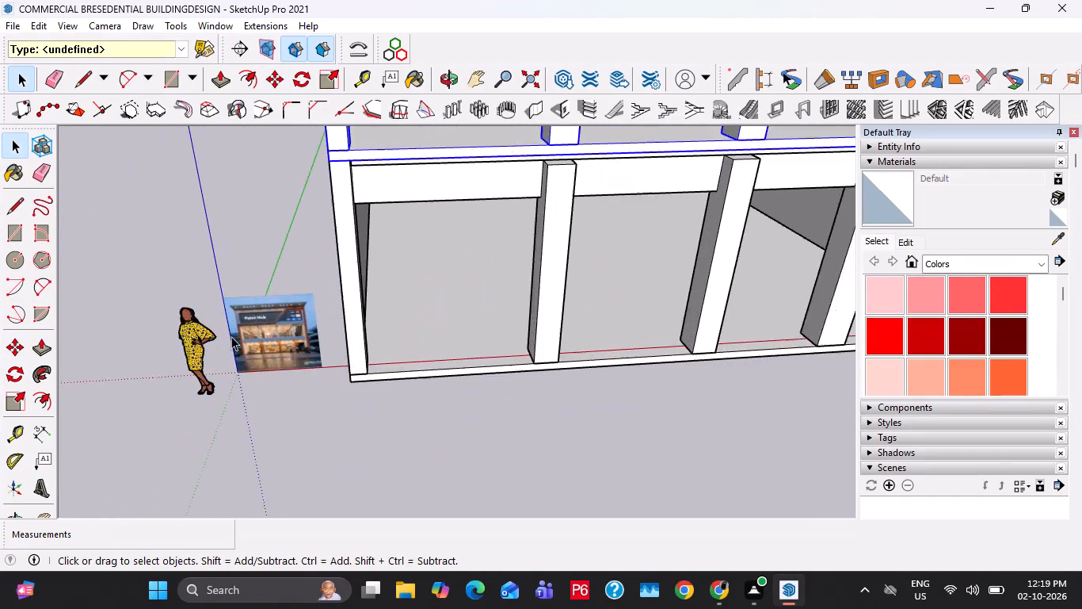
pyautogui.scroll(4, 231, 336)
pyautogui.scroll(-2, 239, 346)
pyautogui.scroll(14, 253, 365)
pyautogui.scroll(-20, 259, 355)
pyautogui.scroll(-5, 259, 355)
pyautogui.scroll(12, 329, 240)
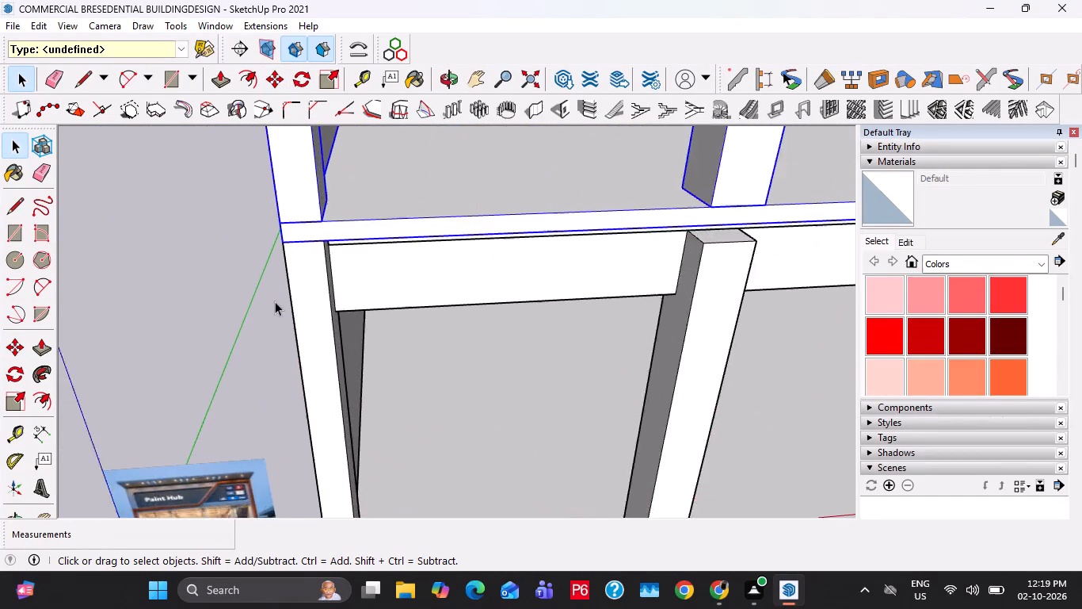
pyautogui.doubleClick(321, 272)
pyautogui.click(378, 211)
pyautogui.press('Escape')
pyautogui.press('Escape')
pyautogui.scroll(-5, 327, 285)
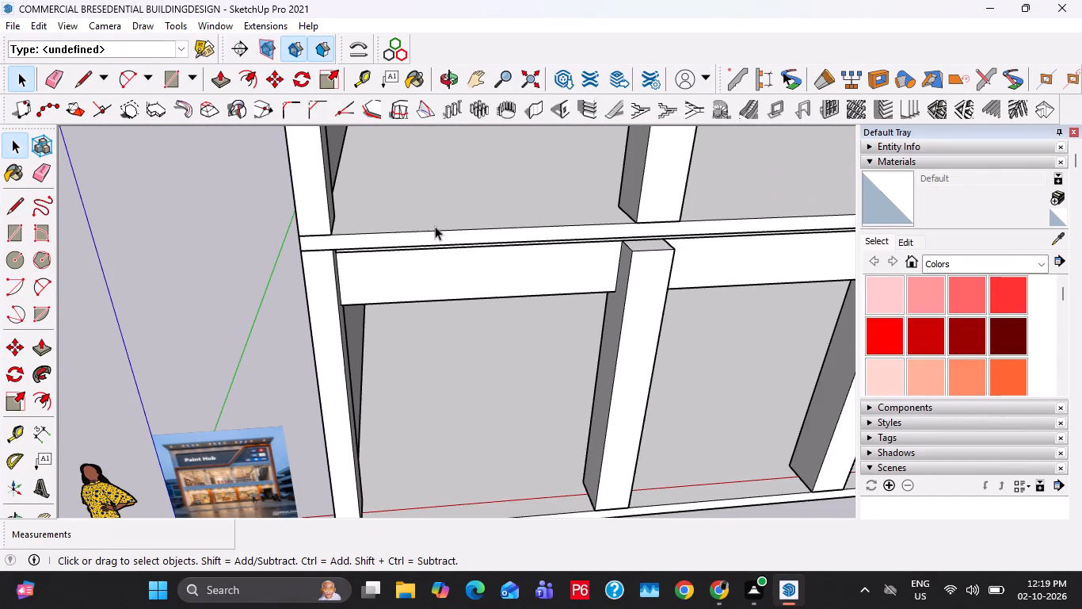
# Explode the copied upper-storey group into its separate parts and clear the selection.
pyautogui.click(457, 211)
pyautogui.scroll(-10, 449, 212)
pyautogui.rightClick(454, 232)
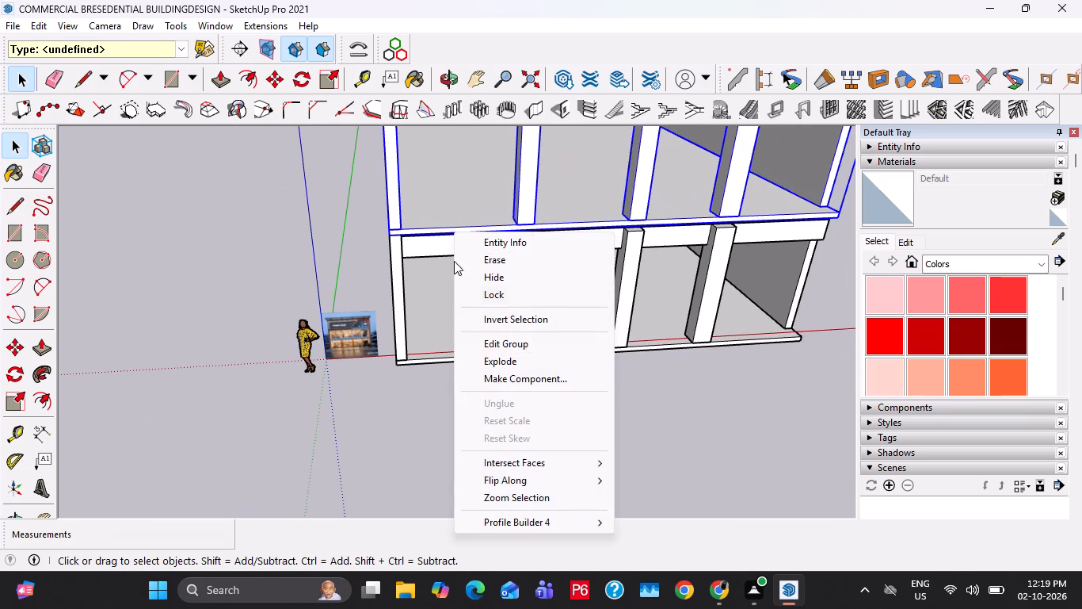
pyautogui.click(497, 359)
pyautogui.click(477, 398)
pyautogui.click(484, 165)
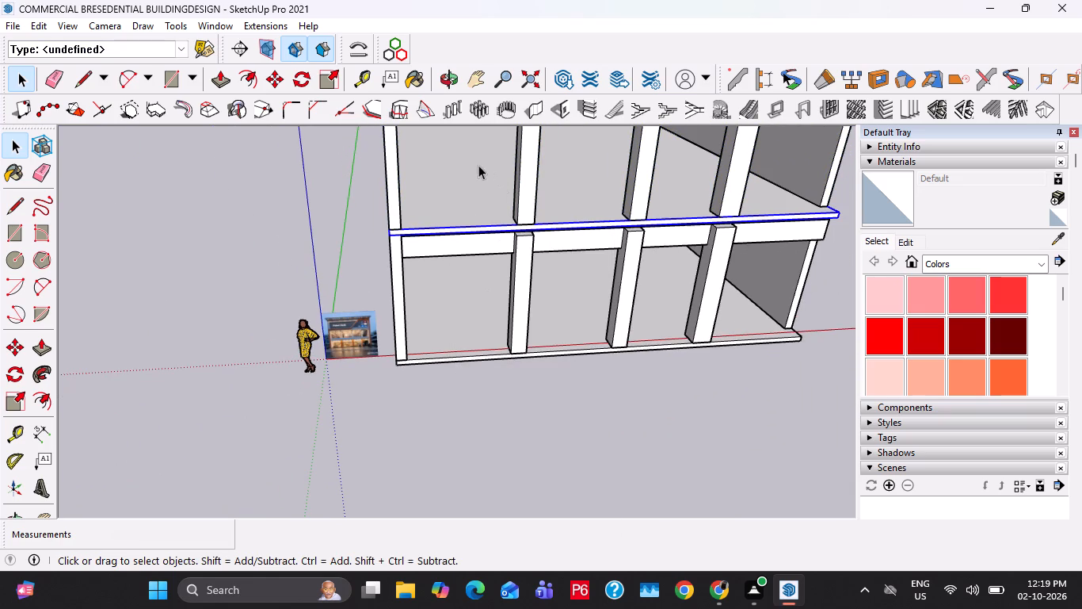
pyautogui.keyDown('shift'); pyautogui.scroll(-4, 486, 360); pyautogui.keyUp('shift')
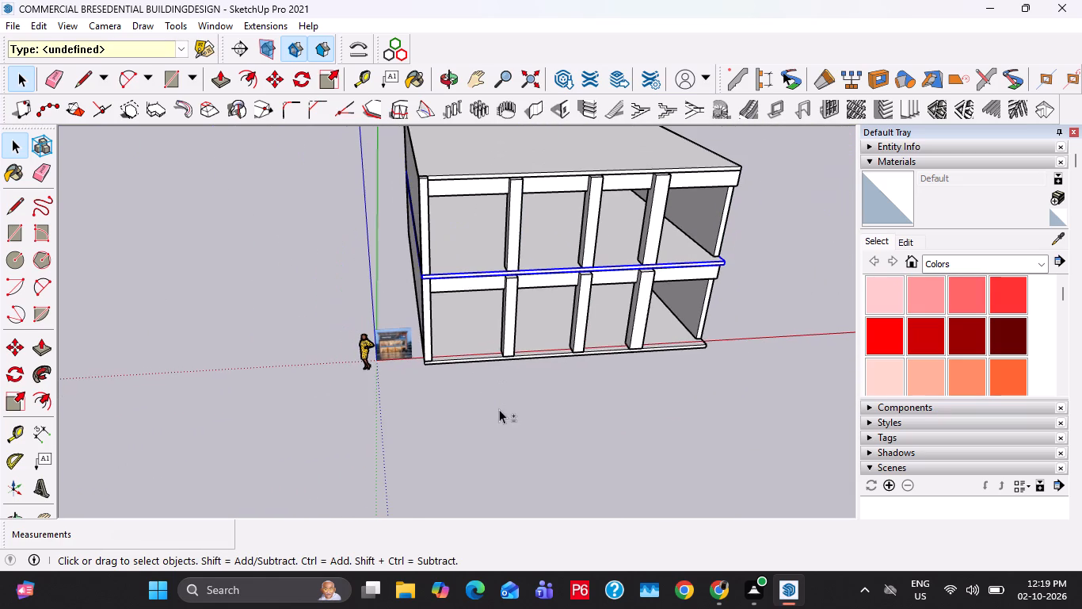
pyautogui.keyDown('shift'); pyautogui.click(500, 410); pyautogui.keyUp('shift')
pyautogui.click(497, 417)
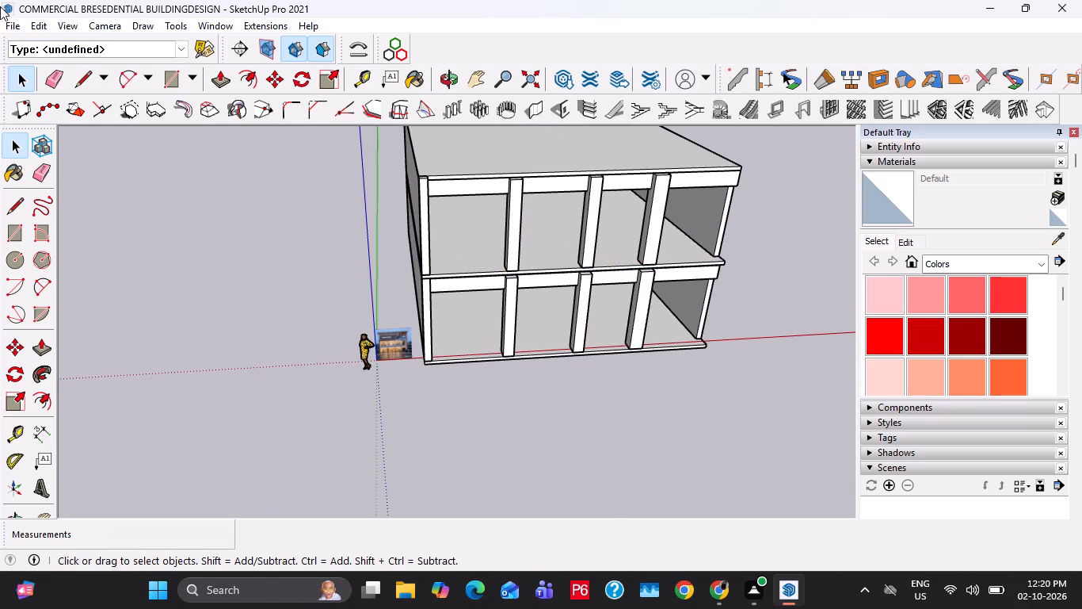
# Delete all guides from the model.
pyautogui.click(30, 31)
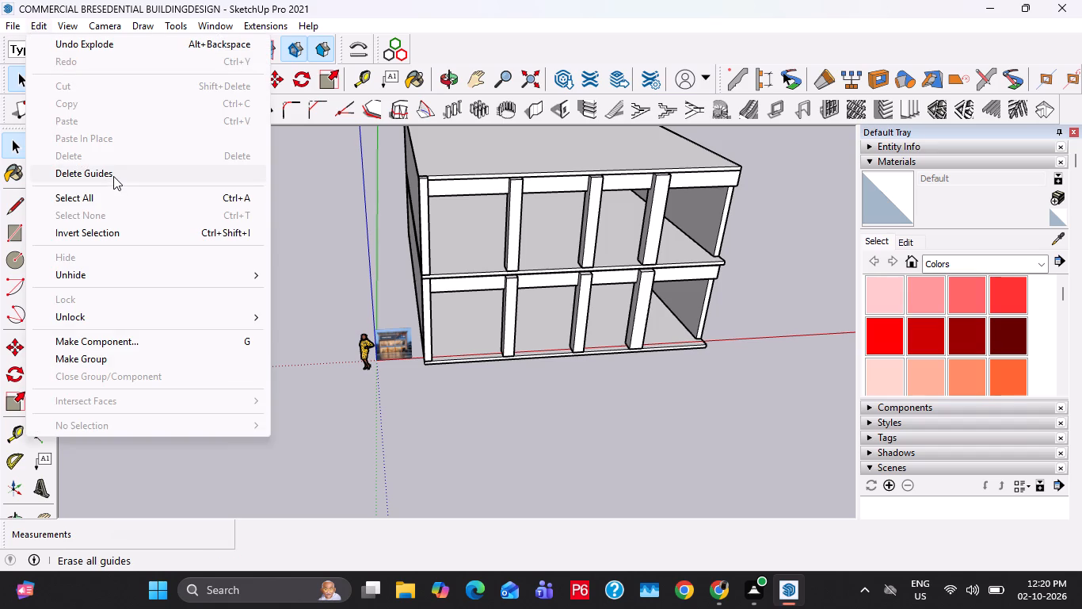
pyautogui.click(113, 176)
# Examine the Paint Hub reference image's storey and facade layout and compare it with the two-storey model.
pyautogui.moveTo(542, 336); pyautogui.dragTo(495, 257, button='middle')
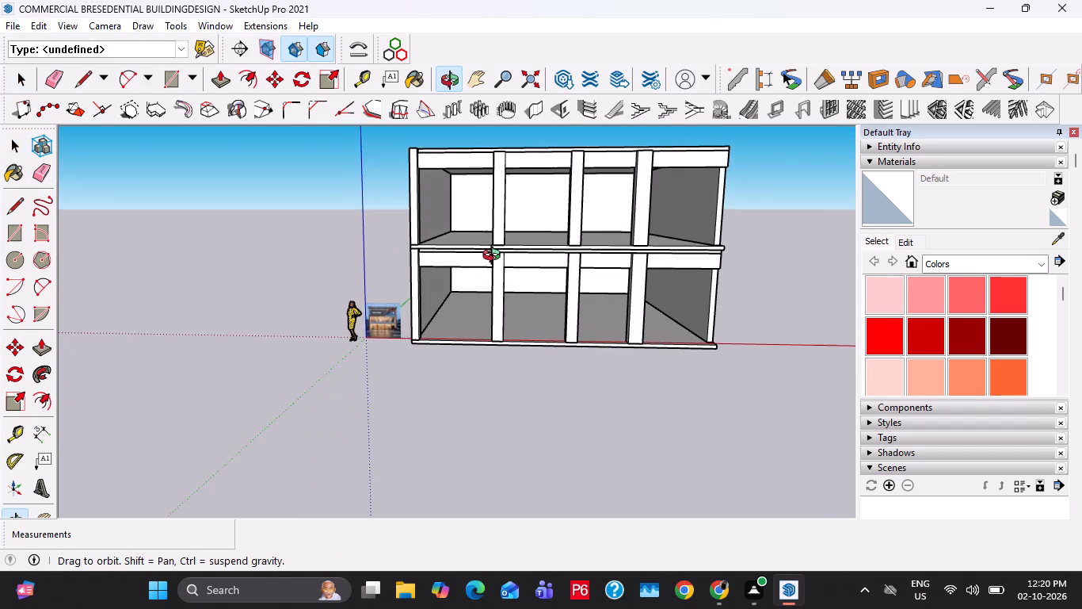
pyautogui.moveTo(495, 257); pyautogui.dragTo(499, 257, button='middle')
pyautogui.scroll(4, 679, 274)
pyautogui.scroll(3, 623, 349)
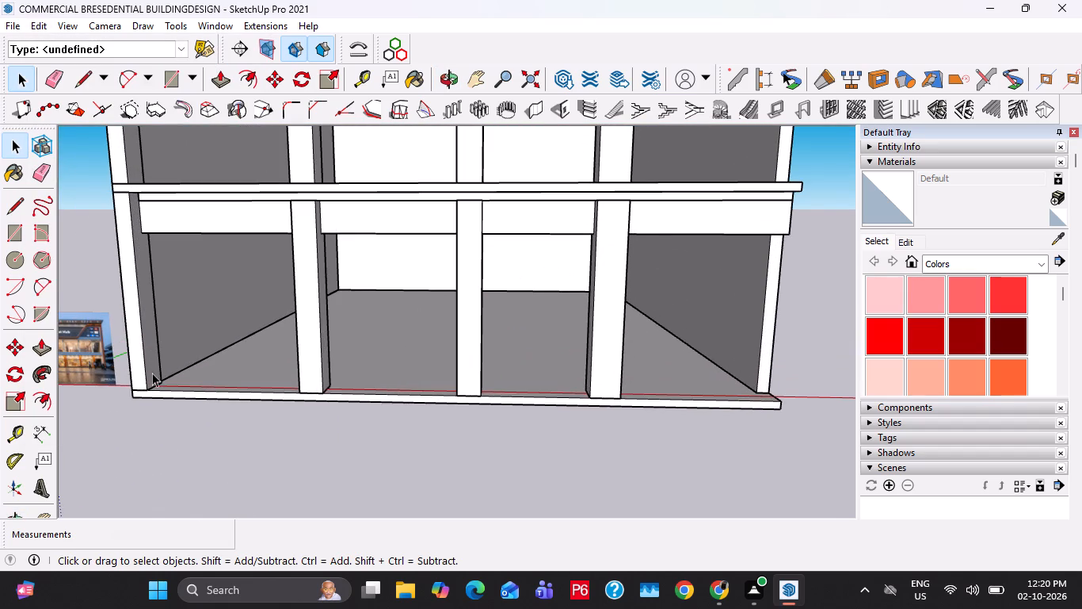
pyautogui.keyDown('shift'); pyautogui.moveTo(152, 373); pyautogui.dragTo(271, 343, button='middle'); pyautogui.keyUp('shift')
pyautogui.scroll(16, 176, 326)
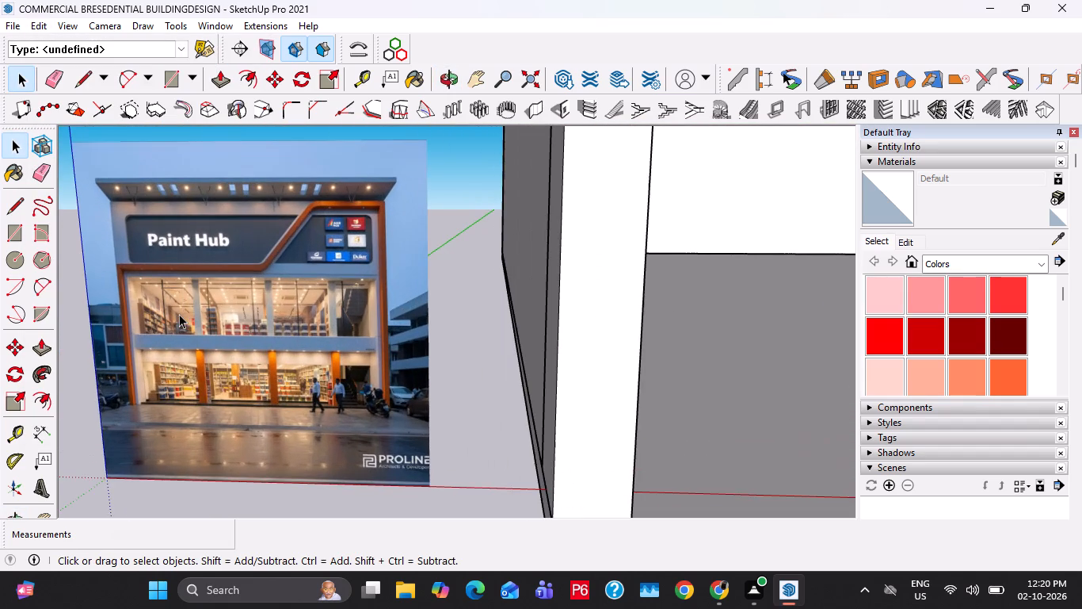
pyautogui.scroll(5, 173, 388)
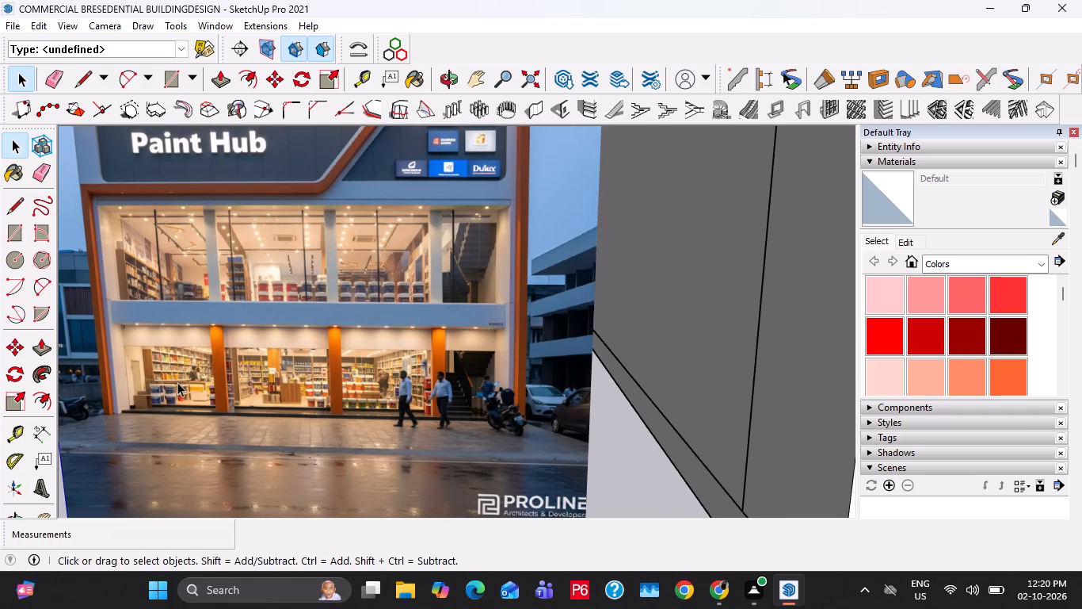
pyautogui.scroll(-10, 177, 382)
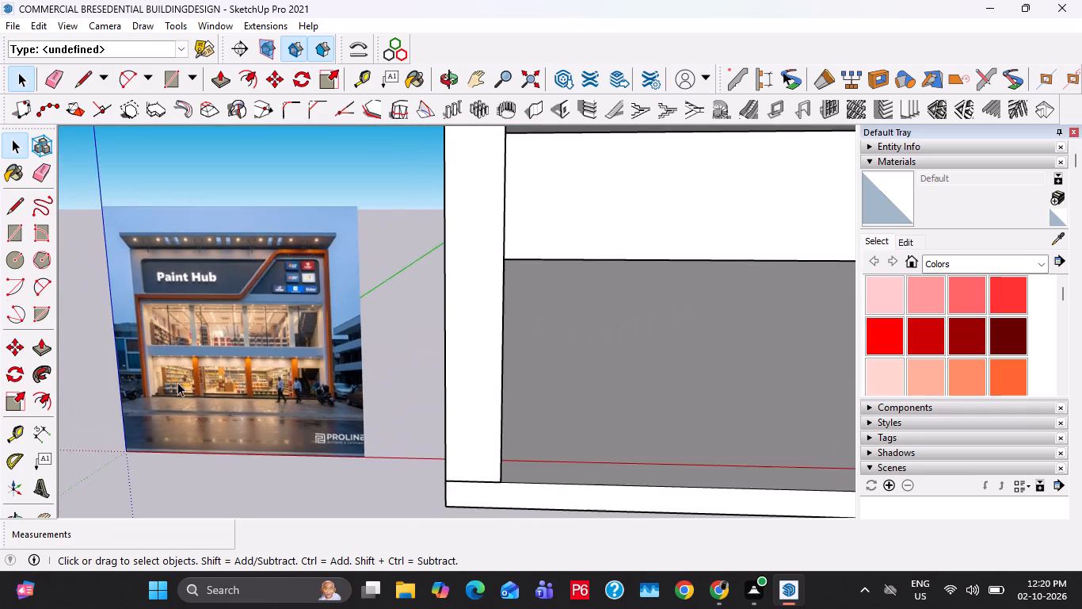
pyautogui.scroll(-20, 177, 382)
pyautogui.scroll(-5, 177, 382)
pyautogui.moveTo(303, 316); pyautogui.dragTo(341, 285, button='middle')
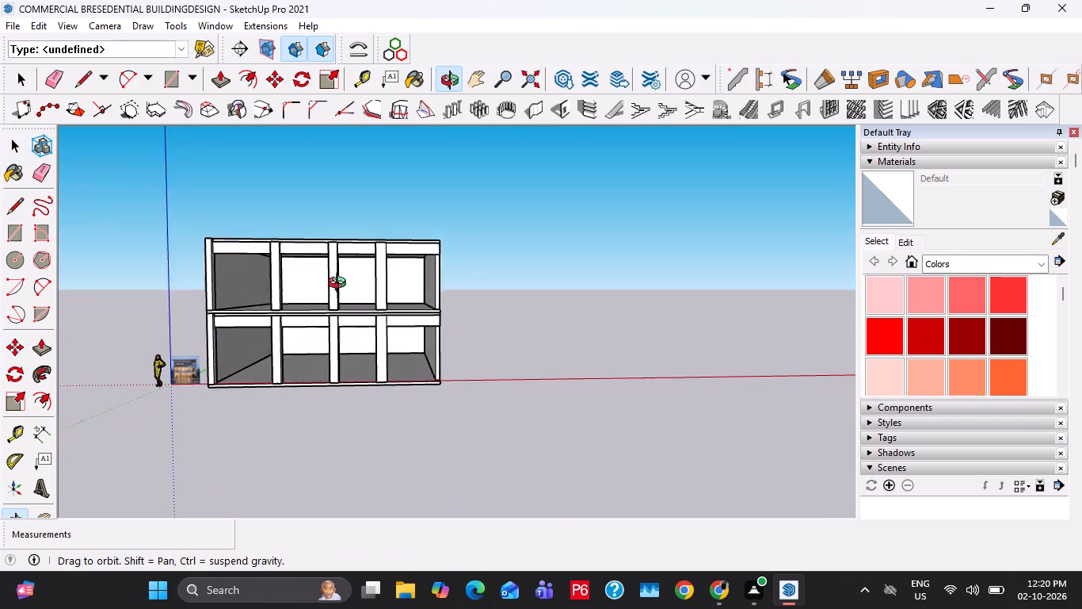
# Select all parts of the upper storey, including its floor slab, and combine them into one group.
pyautogui.moveTo(341, 285); pyautogui.dragTo(345, 269, button='middle')
pyautogui.moveTo(529, 178); pyautogui.dragTo(182, 288)
pyautogui.moveTo(280, 287); pyautogui.dragTo(272, 400, button='middle')
pyautogui.scroll(8, 253, 367)
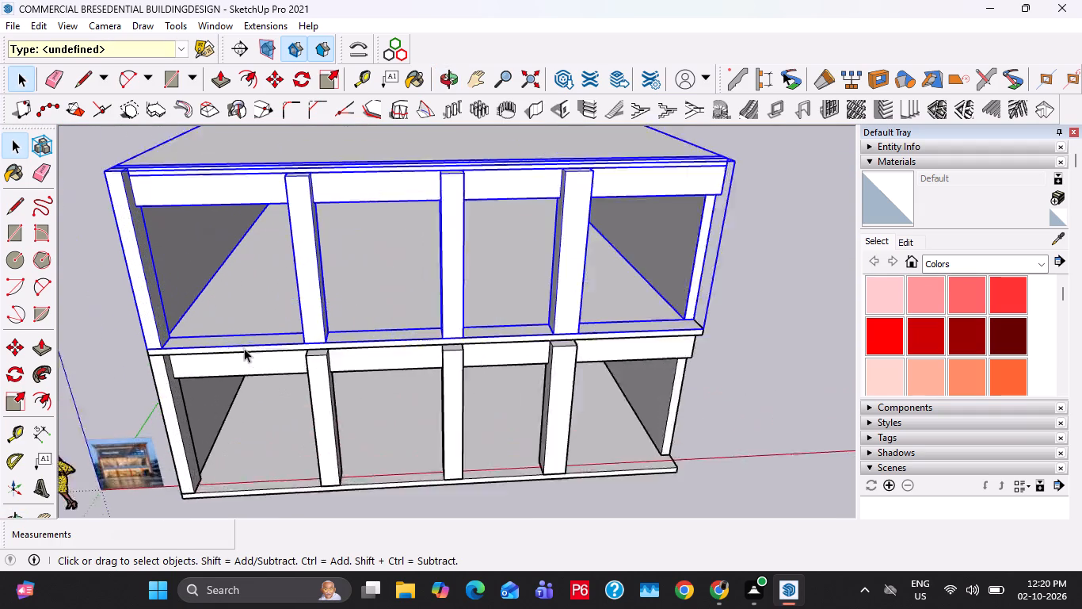
pyautogui.scroll(7, 244, 348)
pyautogui.keyDown('ctrl'); pyautogui.click(229, 353); pyautogui.keyUp('ctrl')
pyautogui.rightClick(233, 343)
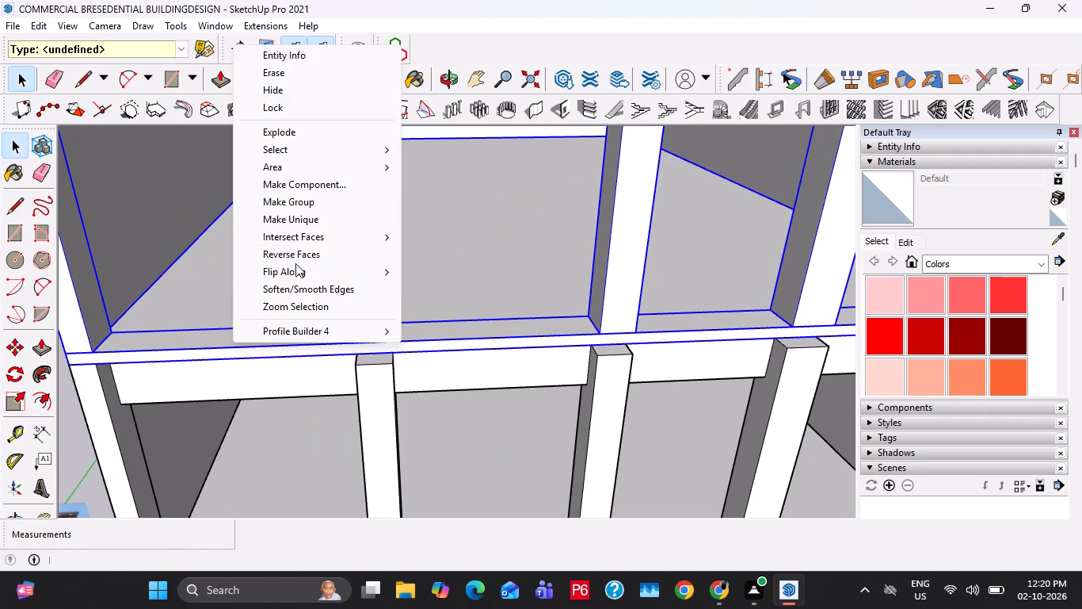
pyautogui.click(319, 200)
# Copy the upper-storey group straight up about 13' from its front bottom corner to form a third storey.
pyautogui.scroll(-4, 333, 244)
pyautogui.scroll(2, 215, 330)
pyautogui.press('m')
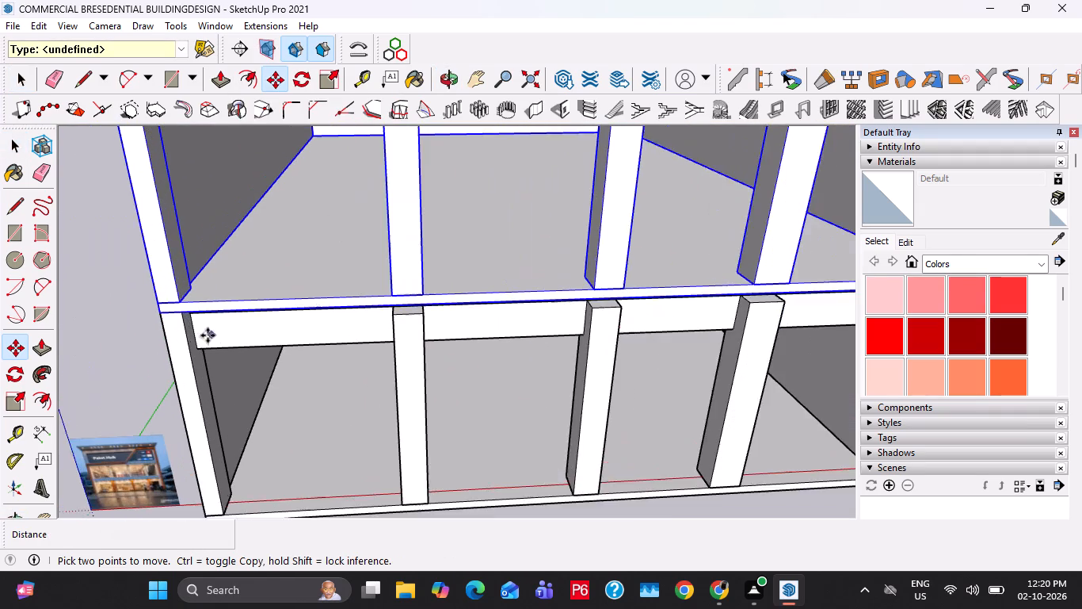
pyautogui.scroll(4, 208, 335)
pyautogui.click(154, 312)
pyautogui.scroll(-10, 154, 279)
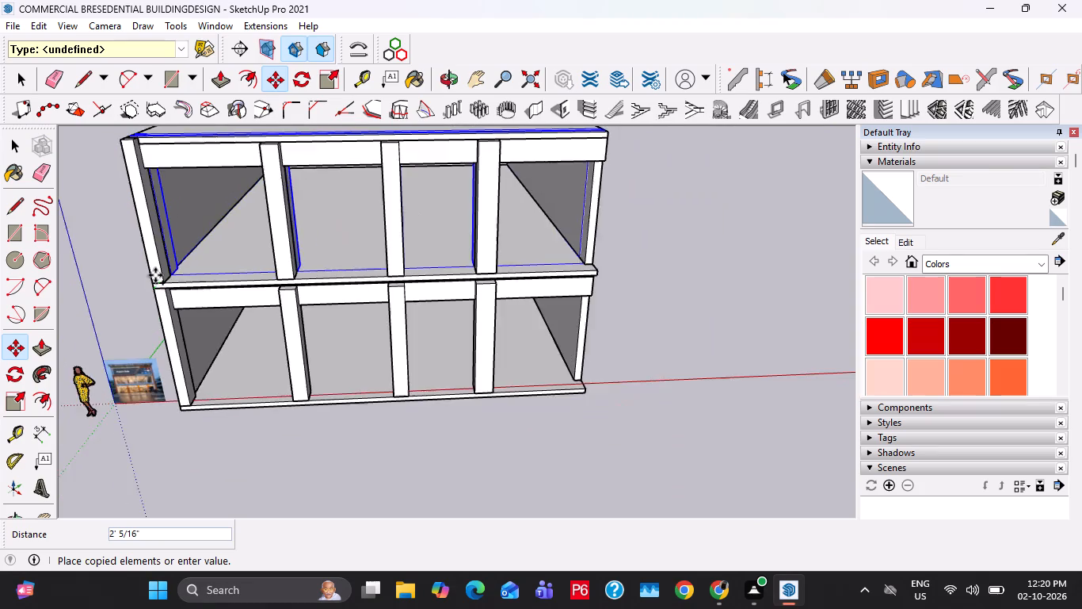
pyautogui.scroll(-6, 155, 275)
pyautogui.keyDown('shift'); pyautogui.moveTo(155, 275); pyautogui.dragTo(281, 410, button='middle'); pyautogui.keyUp('shift')
pyautogui.scroll(7, 277, 367)
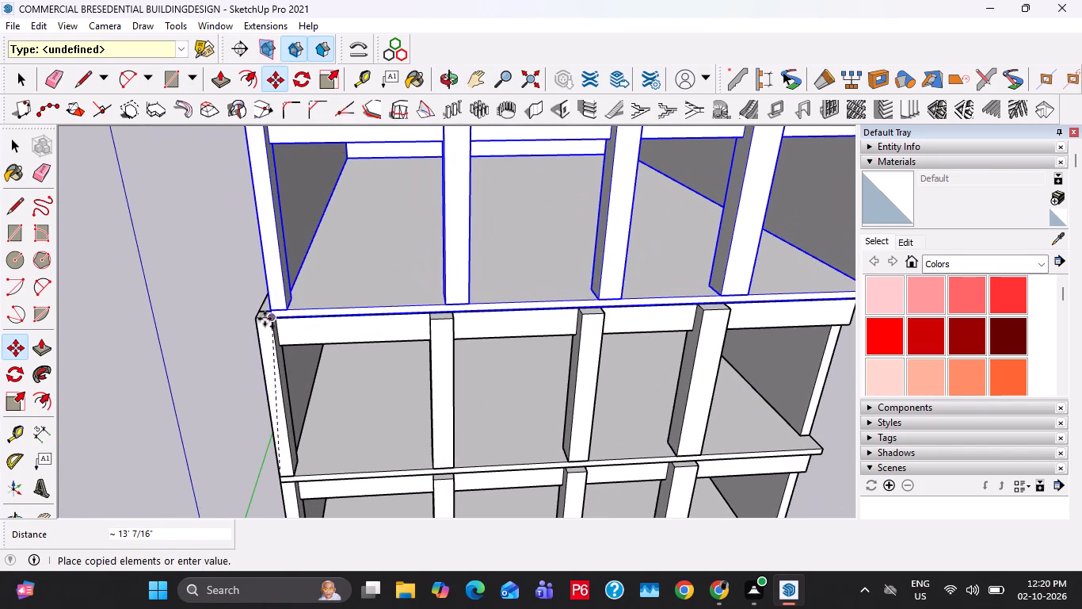
pyautogui.click(260, 319)
pyautogui.press('space')
pyautogui.press('space')
# Examine the Paint Hub reference image's signage level and window floors and compare them with the three-storey model.
pyautogui.scroll(-5, 345, 284)
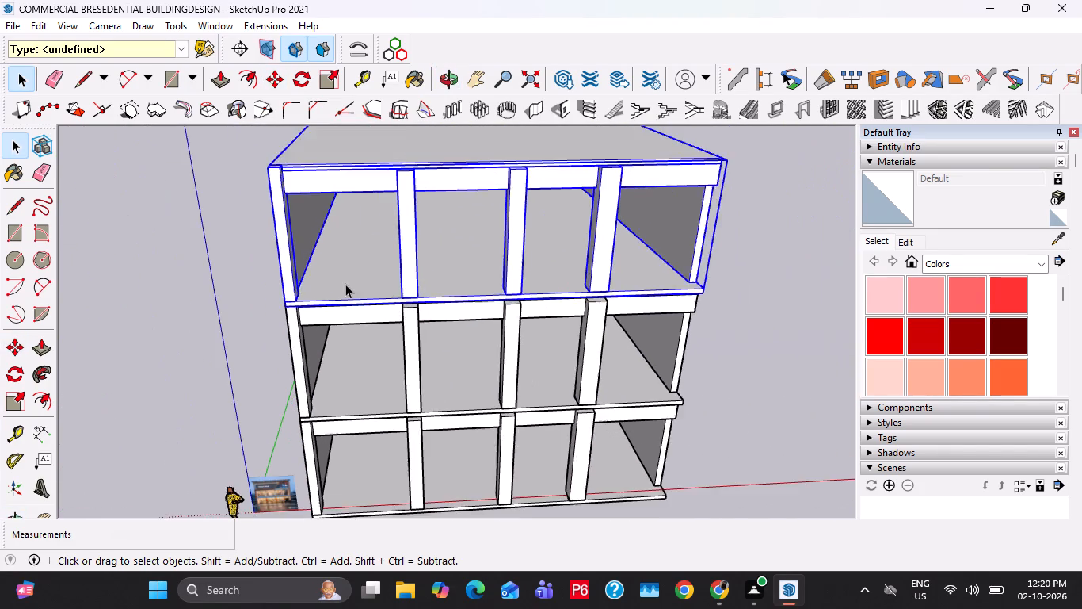
pyautogui.moveTo(389, 278); pyautogui.dragTo(457, 242, button='middle')
pyautogui.scroll(-5, 505, 201)
pyautogui.scroll(12, 388, 381)
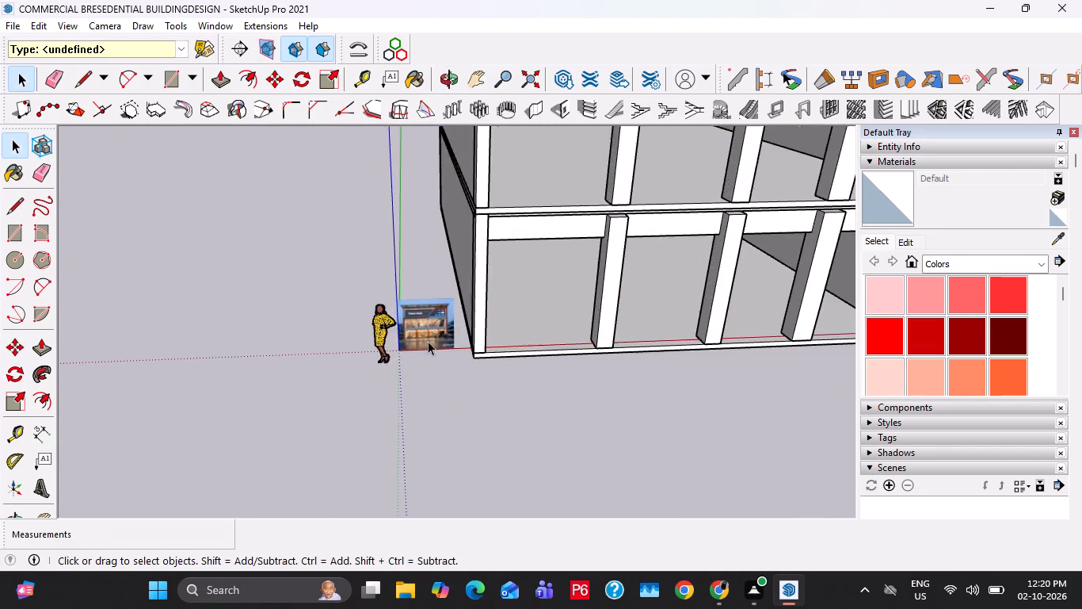
pyautogui.scroll(18, 428, 341)
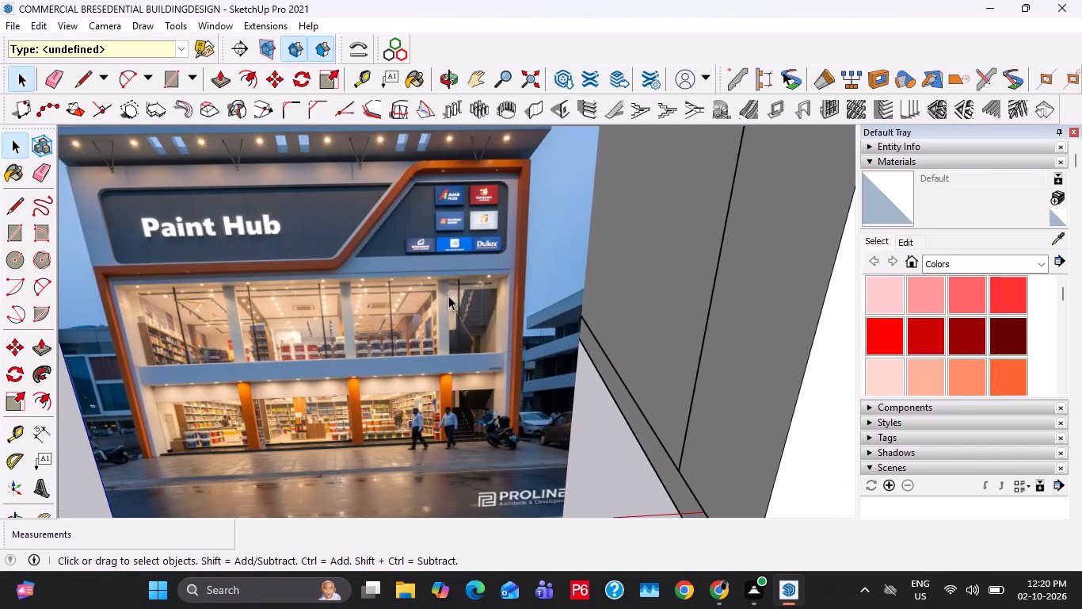
pyautogui.scroll(-15, 448, 296)
pyautogui.keyDown('shift'); pyautogui.moveTo(602, 266); pyautogui.dragTo(450, 404, button='middle'); pyautogui.keyUp('shift')
pyautogui.keyDown('shift'); pyautogui.scroll(-11, 444, 399); pyautogui.keyUp('shift')
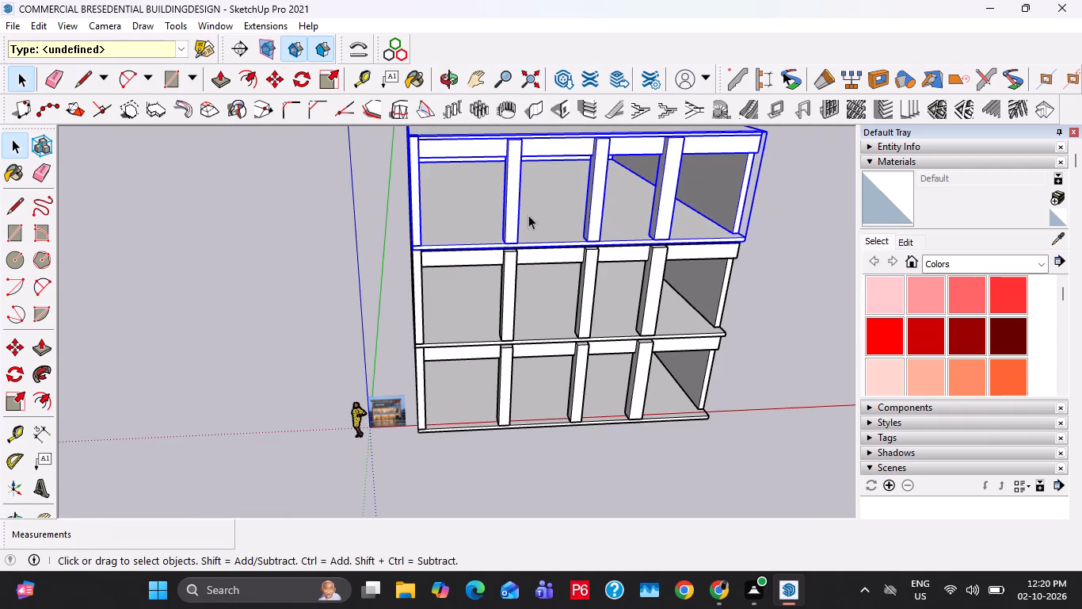
# Inside the top storey's column group, extend the second column's side face 10' to the corner column, closing the first bay.
pyautogui.tripleClick(516, 194)
pyautogui.scroll(1, 516, 194)
pyautogui.click(516, 194)
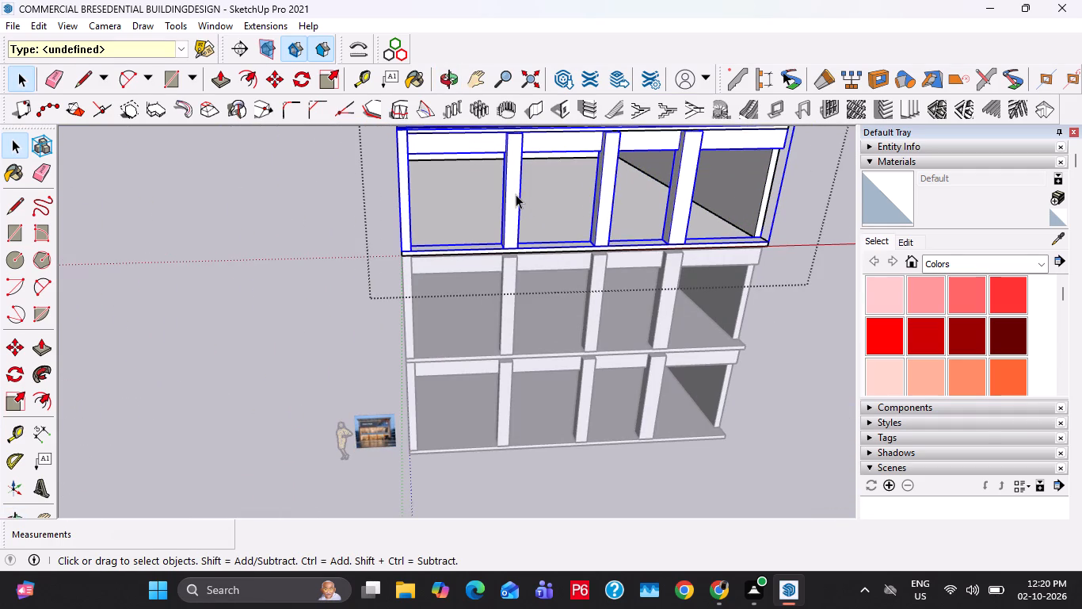
pyautogui.doubleClick(516, 194)
pyautogui.click(512, 152)
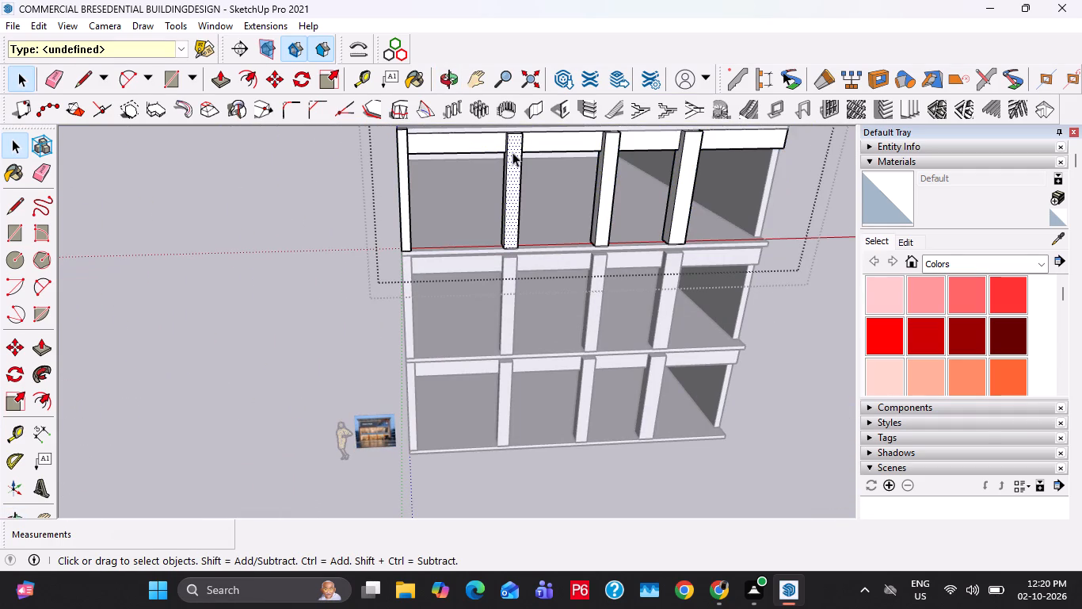
pyautogui.press('Escape')
pyautogui.press('Escape')
pyautogui.doubleClick(511, 165)
pyautogui.scroll(5, 511, 165)
pyautogui.moveTo(501, 203); pyautogui.dragTo(544, 204, button='middle')
pyautogui.scroll(2, 520, 249)
pyautogui.click(494, 288)
pyautogui.doubleClick(494, 288)
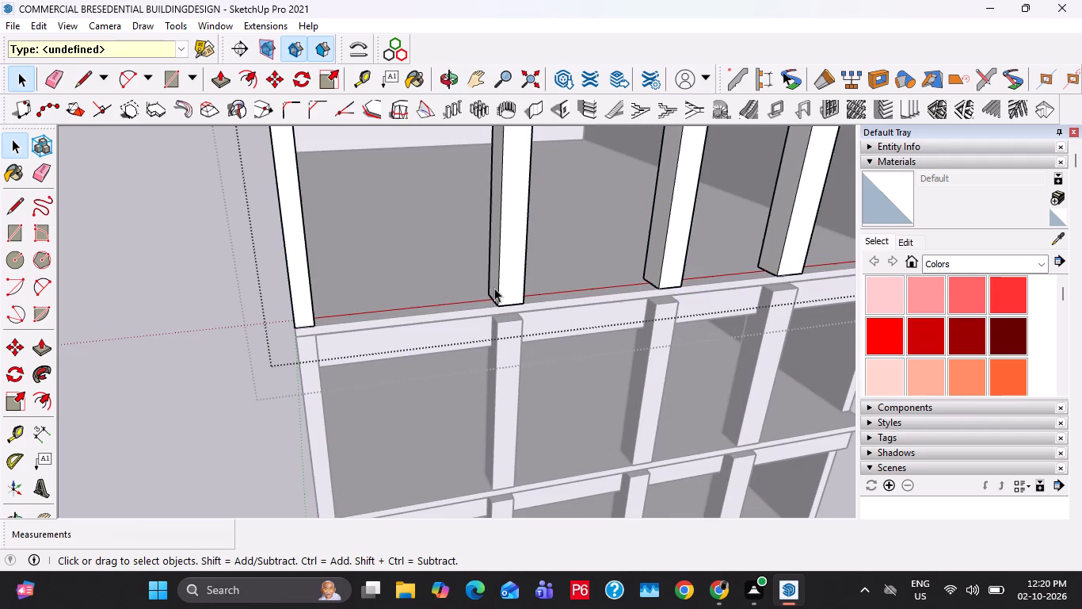
pyautogui.press('p')
pyautogui.click(494, 288)
pyautogui.click(310, 326)
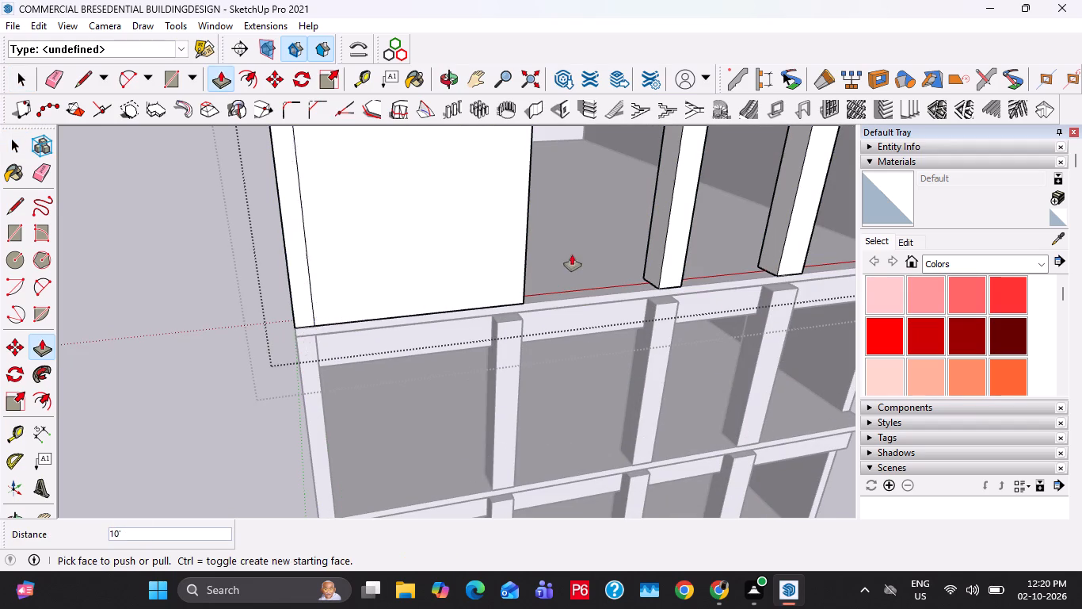
# Extend the column side faces by 8' 4 7/8" and 6' 9", and across the last bay, making a continuous front wall.
pyautogui.scroll(-1, 572, 255)
pyautogui.moveTo(524, 261); pyautogui.dragTo(307, 266, button='middle')
pyautogui.click(471, 279)
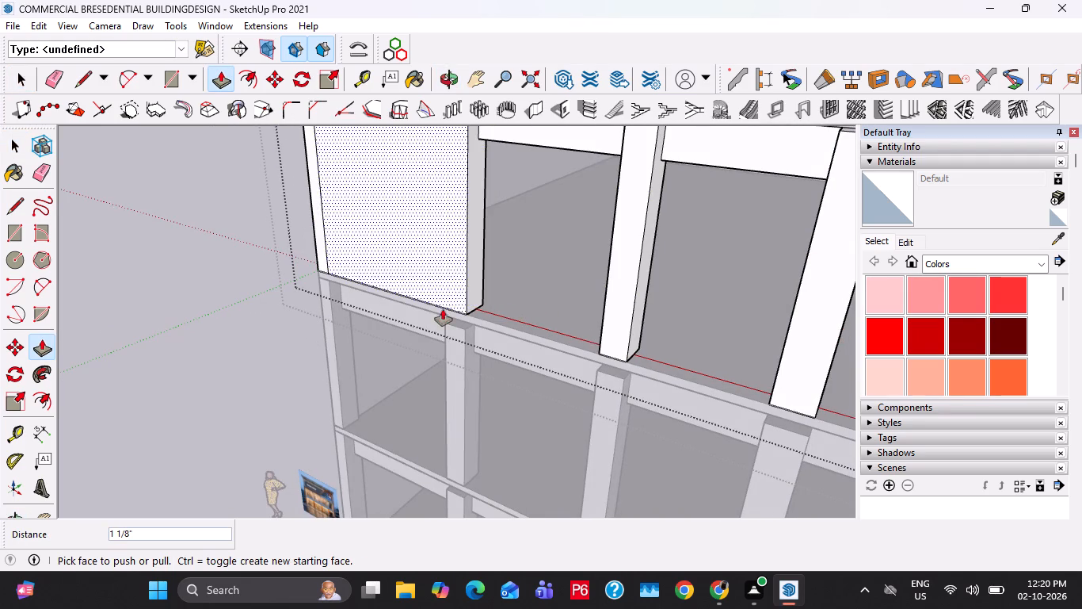
pyautogui.click(478, 302)
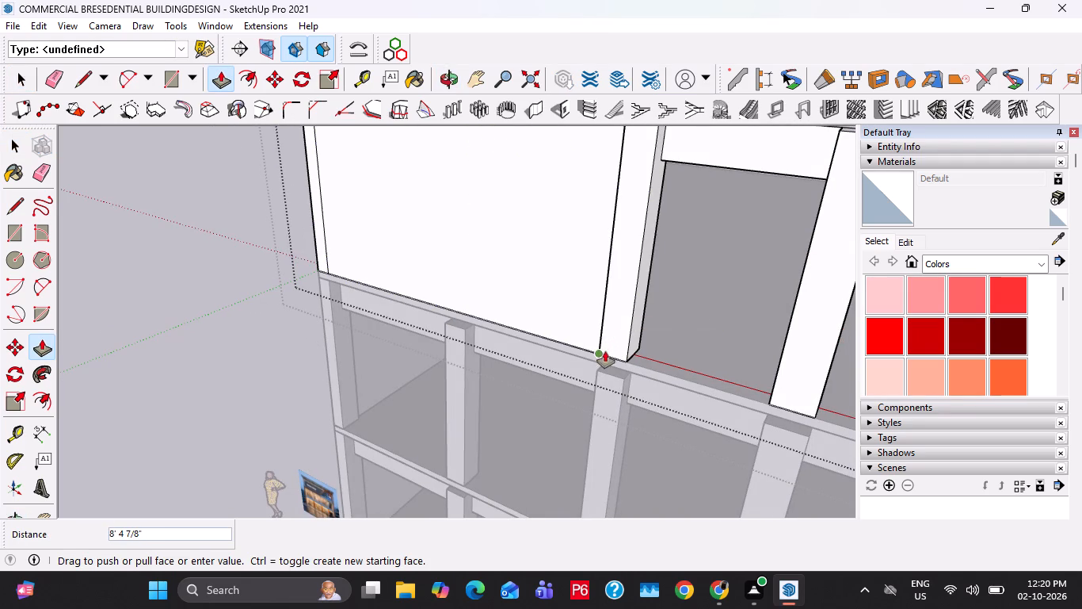
pyautogui.click(618, 355)
pyautogui.keyDown('shift'); pyautogui.moveTo(707, 367); pyautogui.dragTo(498, 271, button='middle'); pyautogui.keyUp('shift')
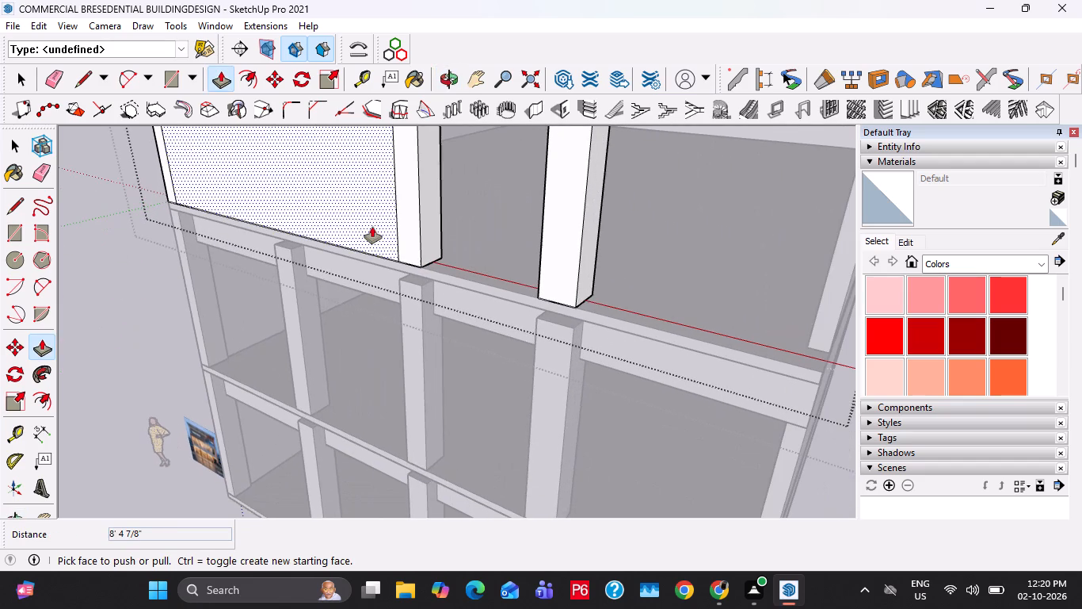
pyautogui.click(424, 244)
pyautogui.click(543, 297)
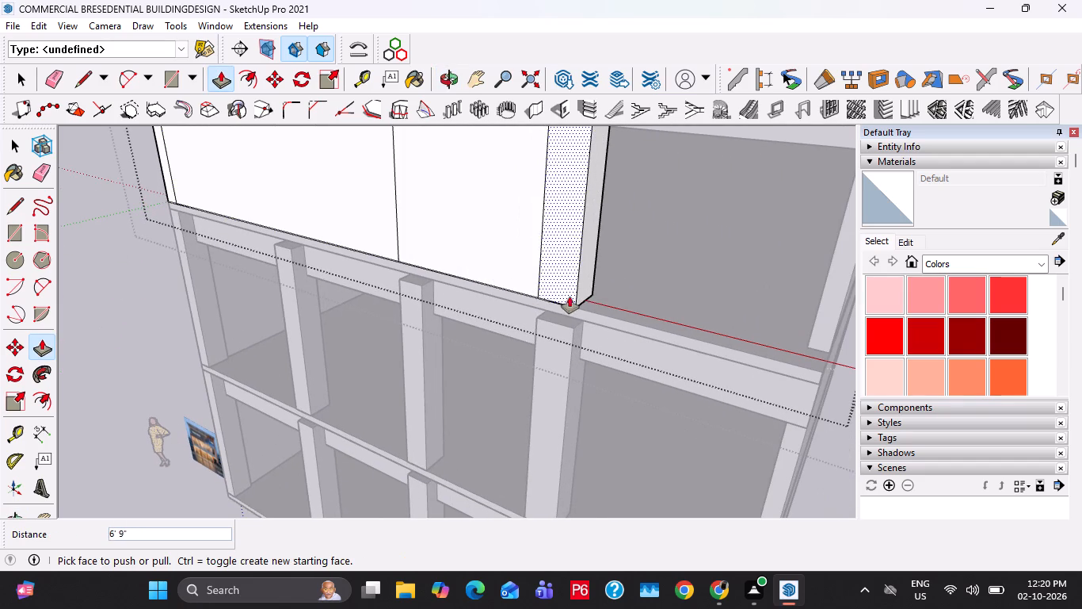
pyautogui.scroll(-2, 570, 297)
pyautogui.keyDown('shift'); pyautogui.moveTo(652, 355); pyautogui.dragTo(478, 316, button='middle'); pyautogui.keyUp('shift')
pyautogui.click(413, 248)
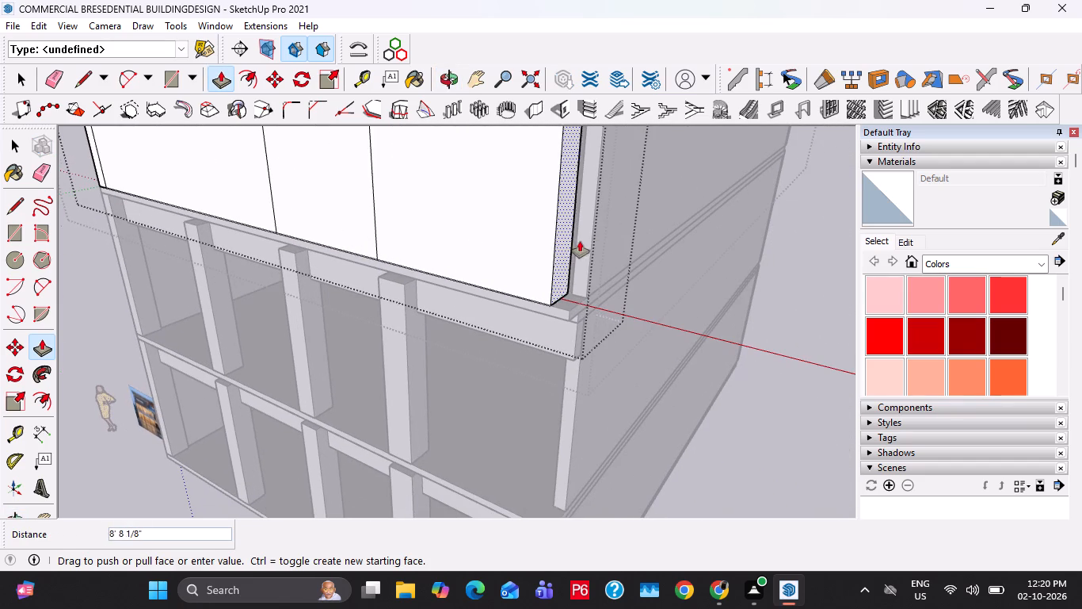
pyautogui.click(604, 223)
pyautogui.scroll(-4, 602, 227)
pyautogui.press('space')
# Erase the vertical seam lines between the filled bays on the top storey's front wall.
pyautogui.moveTo(465, 236); pyautogui.dragTo(494, 243, button='middle')
pyautogui.scroll(-4, 499, 239)
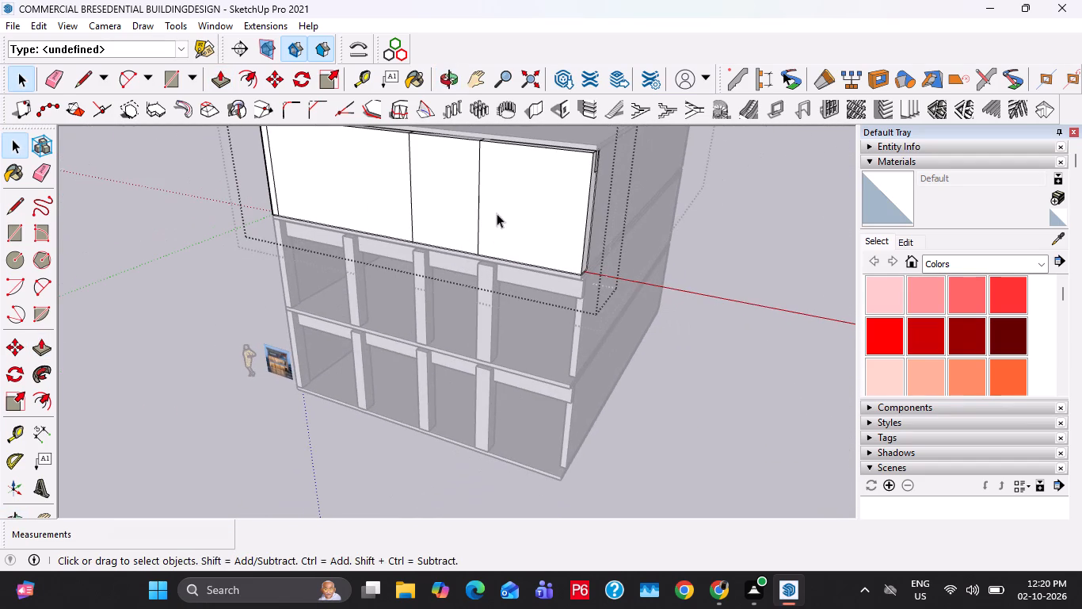
pyautogui.press('e')
pyautogui.moveTo(502, 197); pyautogui.dragTo(269, 193)
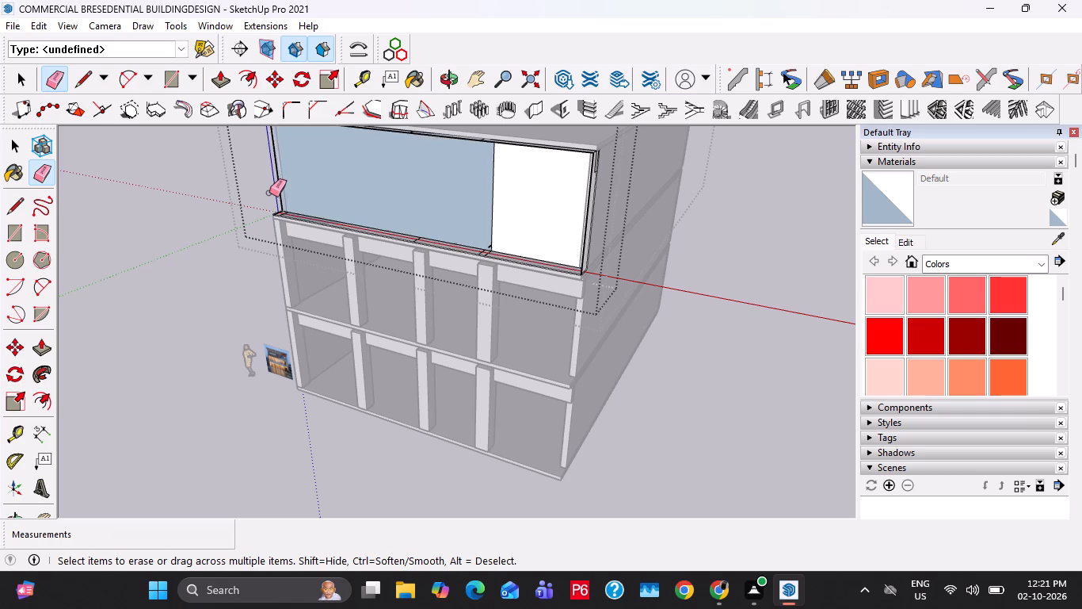
pyautogui.hotkey('ctrl', 'z')
pyautogui.moveTo(516, 203); pyautogui.dragTo(413, 209)
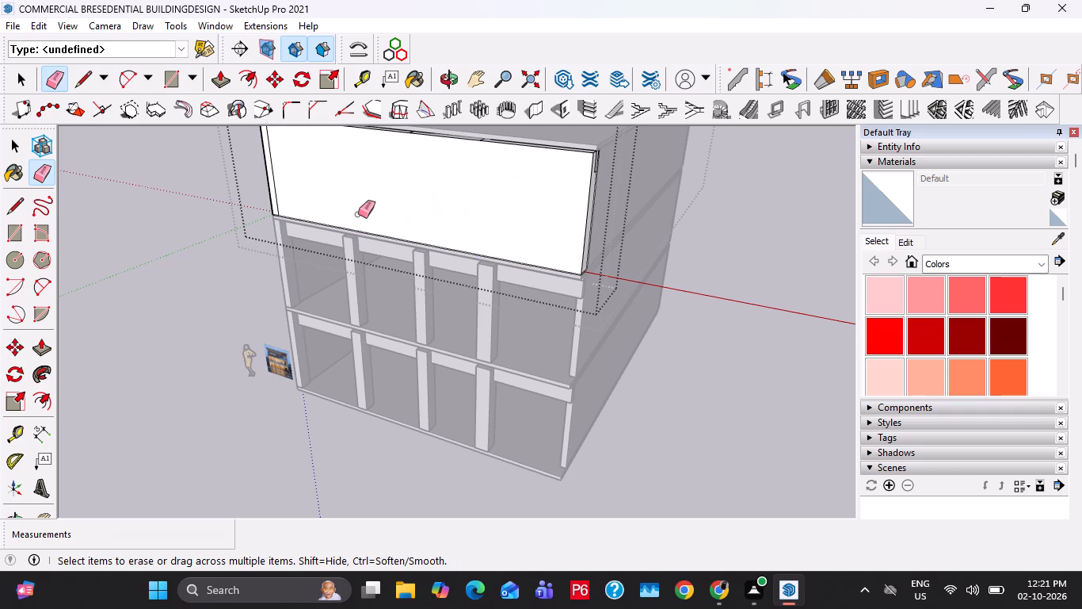
pyautogui.moveTo(357, 216); pyautogui.dragTo(480, 223, button='middle')
pyautogui.scroll(3, 322, 216)
pyautogui.click(299, 224)
pyautogui.scroll(-4, 474, 240)
pyautogui.press('space')
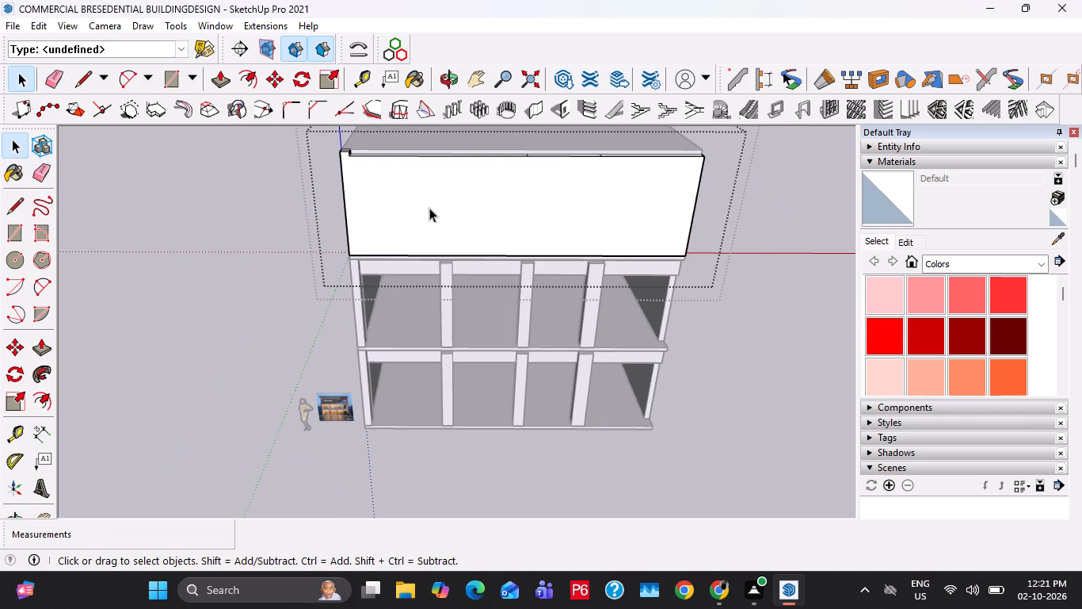
# Raise the lowered top ledge of the front wall's first section flush with the corner column's top.
pyautogui.scroll(11, 364, 165)
pyautogui.press('Escape')
pyautogui.moveTo(356, 163); pyautogui.dragTo(481, 205, button='middle')
pyautogui.press('Escape')
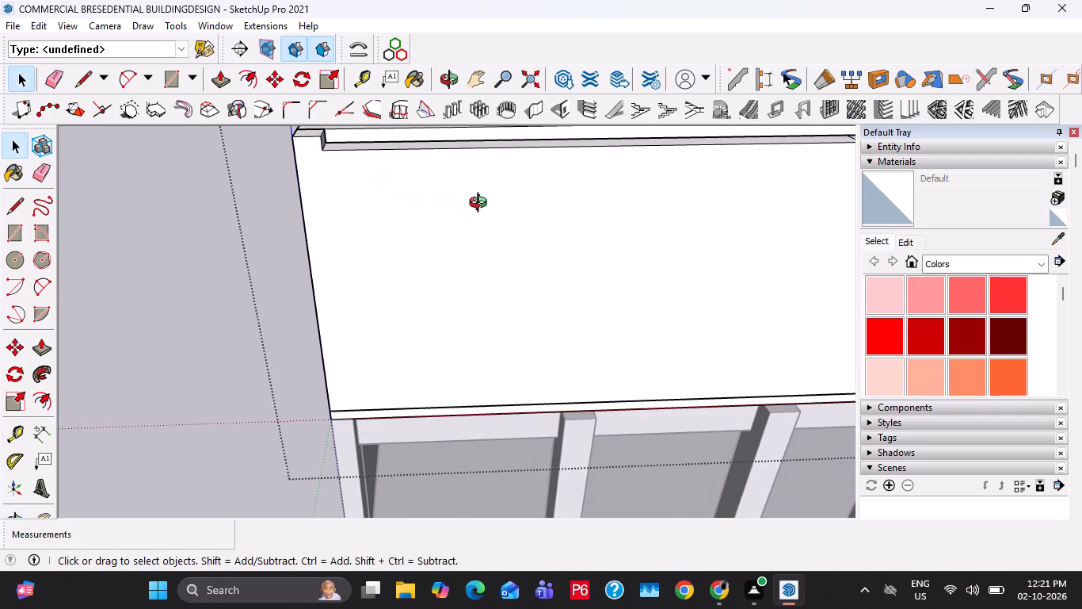
pyautogui.scroll(-3, 482, 205)
pyautogui.scroll(5, 417, 163)
pyautogui.doubleClick(414, 163)
pyautogui.press('p')
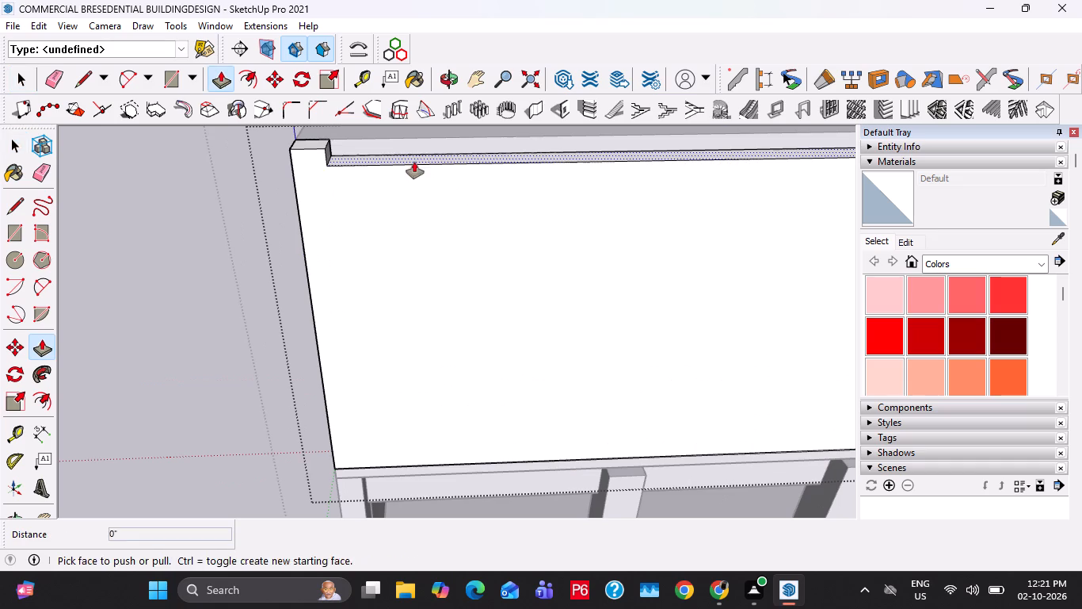
pyautogui.click(414, 162)
pyautogui.click(321, 149)
pyautogui.press('space')
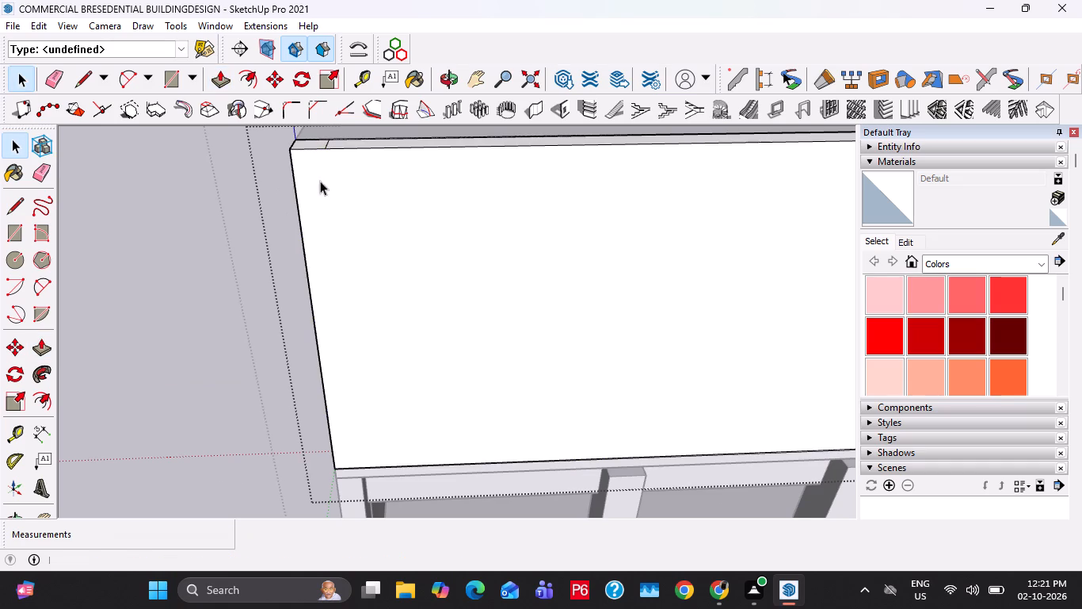
# Erase the joint line beside the corner column on the front wall's top surface and close the open groups.
pyautogui.moveTo(346, 207); pyautogui.dragTo(339, 270, button='middle')
pyautogui.press('e')
pyautogui.scroll(3, 291, 174)
pyautogui.moveTo(340, 173); pyautogui.dragTo(329, 180)
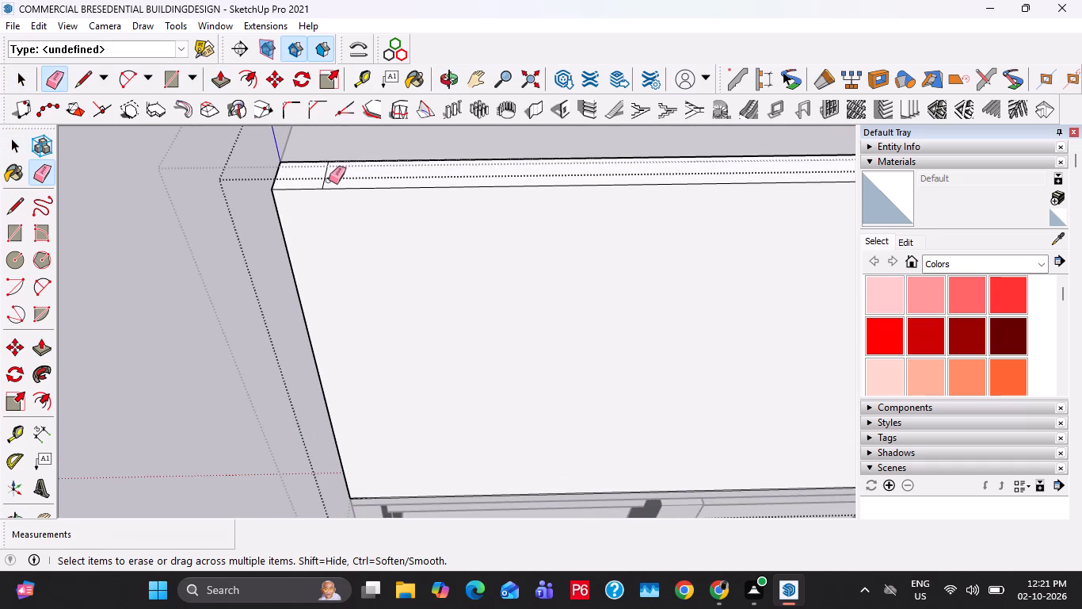
pyautogui.moveTo(329, 180); pyautogui.dragTo(311, 184)
pyautogui.press('space')
pyautogui.scroll(-6, 352, 213)
pyautogui.press('Escape')
pyautogui.press('Escape')
pyautogui.scroll(-11, 353, 214)
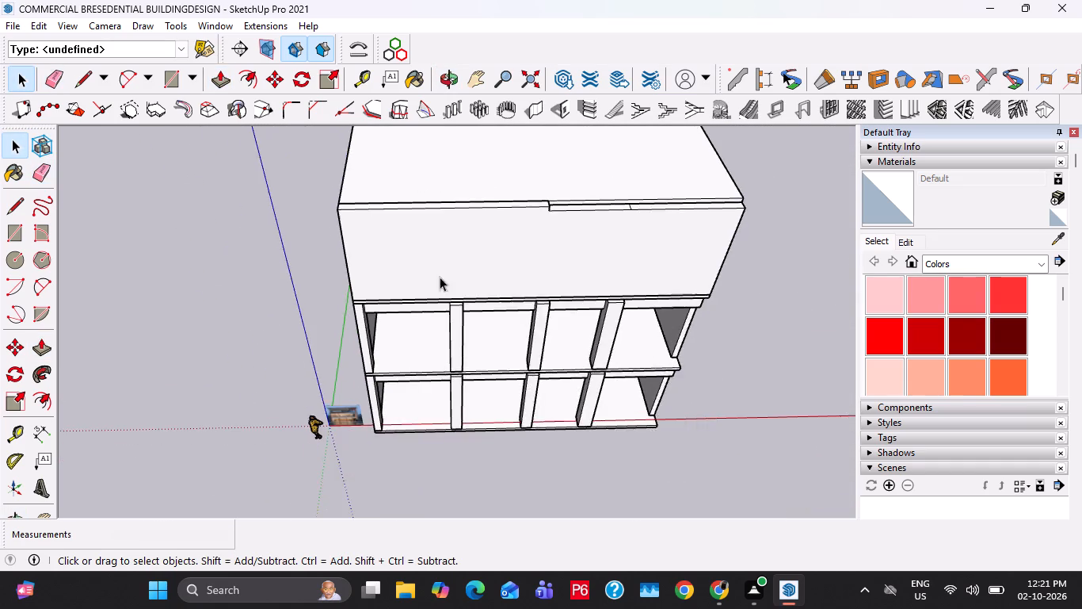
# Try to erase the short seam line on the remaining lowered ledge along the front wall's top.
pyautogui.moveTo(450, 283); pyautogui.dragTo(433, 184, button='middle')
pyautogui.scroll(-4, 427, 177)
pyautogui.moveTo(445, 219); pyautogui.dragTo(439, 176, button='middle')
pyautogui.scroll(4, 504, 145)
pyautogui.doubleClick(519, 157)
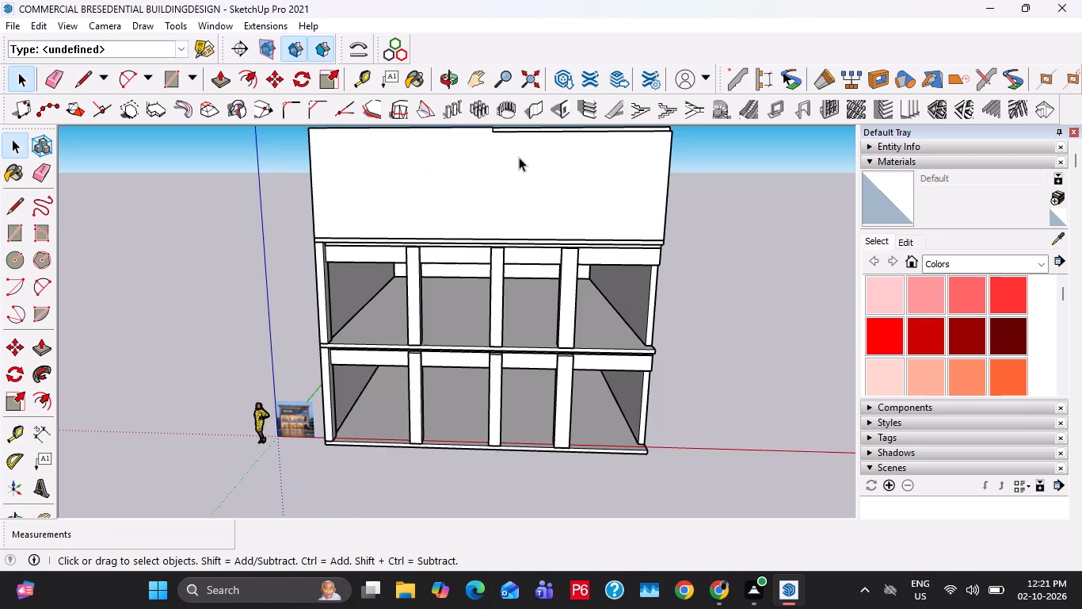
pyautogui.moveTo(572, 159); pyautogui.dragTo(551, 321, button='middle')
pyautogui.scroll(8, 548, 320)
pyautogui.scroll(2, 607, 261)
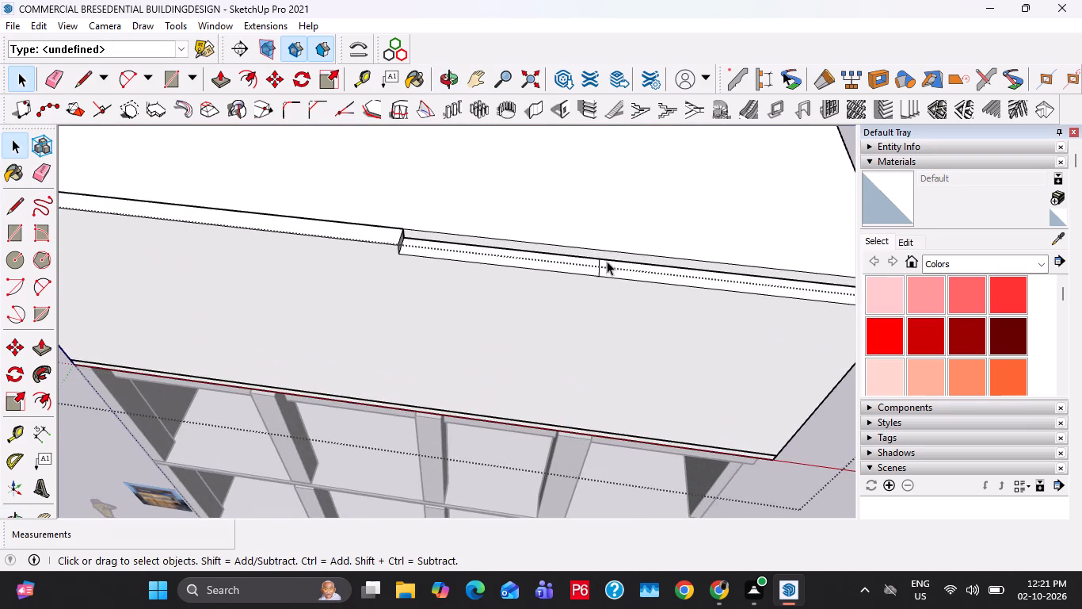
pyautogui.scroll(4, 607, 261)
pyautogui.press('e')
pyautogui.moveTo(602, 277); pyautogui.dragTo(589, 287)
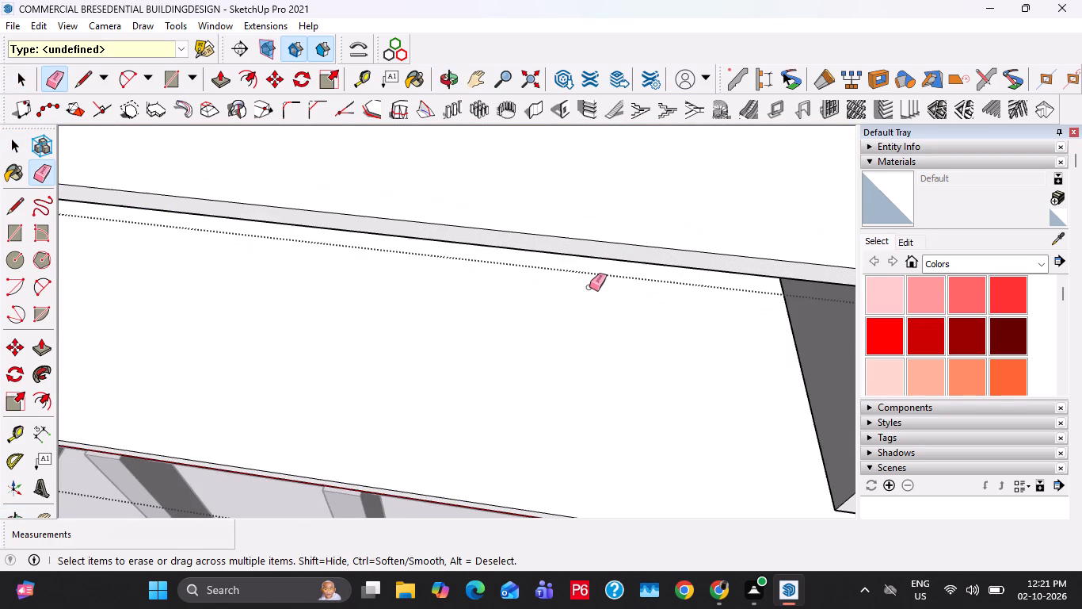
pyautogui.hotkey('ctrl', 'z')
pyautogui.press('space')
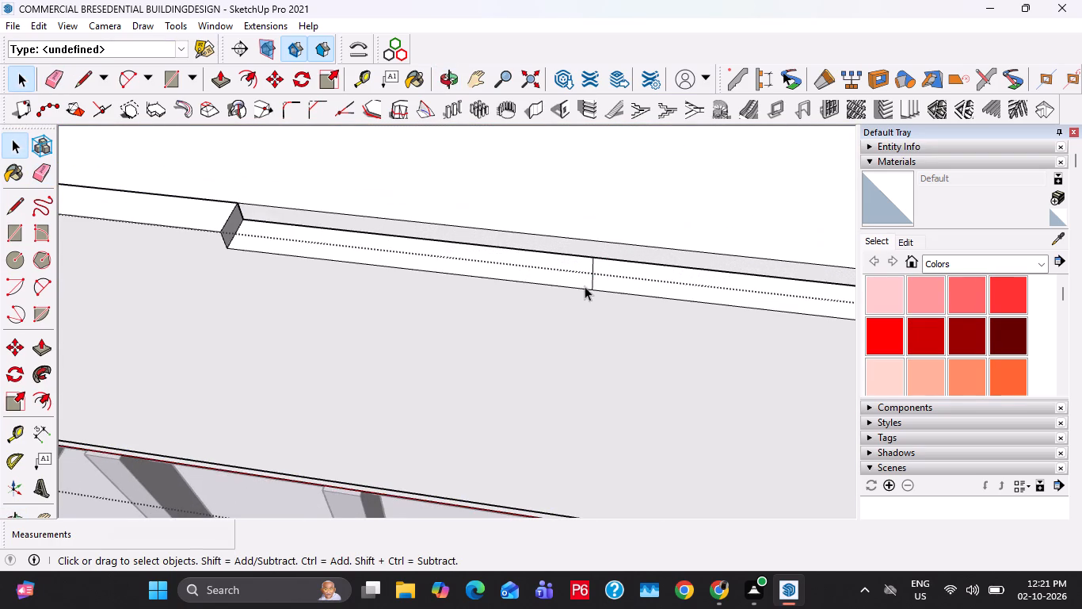
# Inside the wall group, erase the short seam line dividing the remaining lowered top ledge.
pyautogui.doubleClick(584, 287)
pyautogui.scroll(2, 586, 276)
pyautogui.press('e')
pyautogui.moveTo(599, 268); pyautogui.dragTo(600, 268)
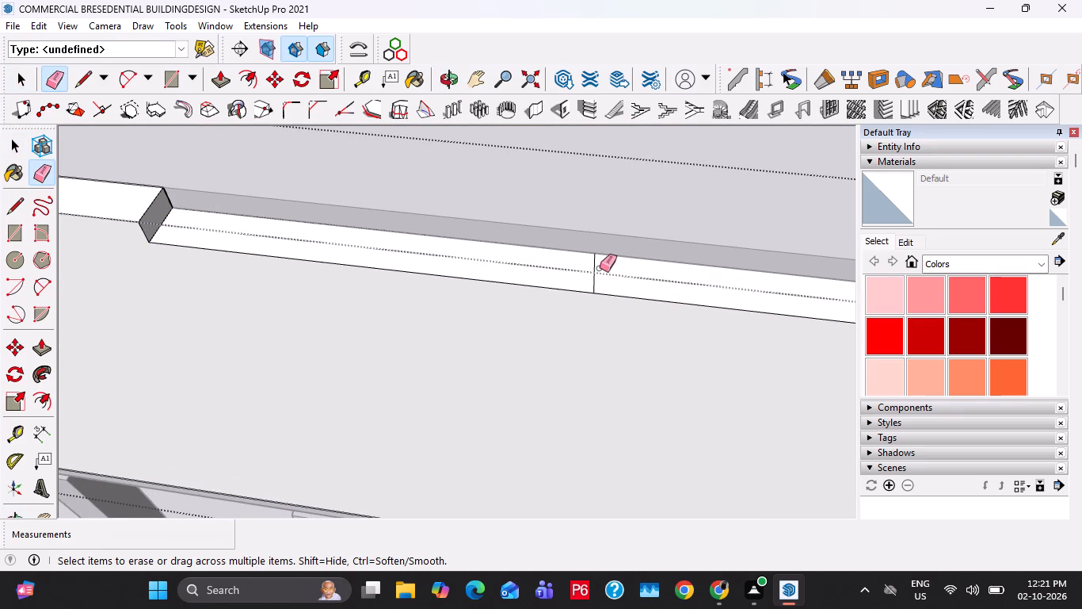
pyautogui.moveTo(600, 268); pyautogui.dragTo(594, 275)
pyautogui.press('space')
# Raise the remaining top ledge 6" flush with the rest of the wall top and erase the joint line between them.
pyautogui.click(589, 274)
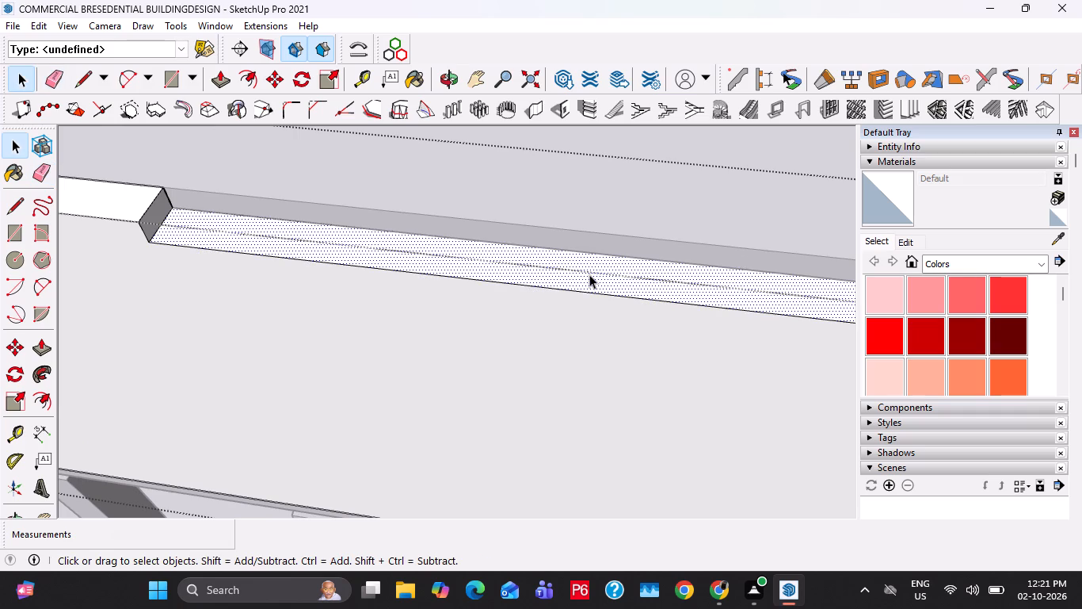
pyautogui.press('p')
pyautogui.click(589, 274)
pyautogui.click(150, 217)
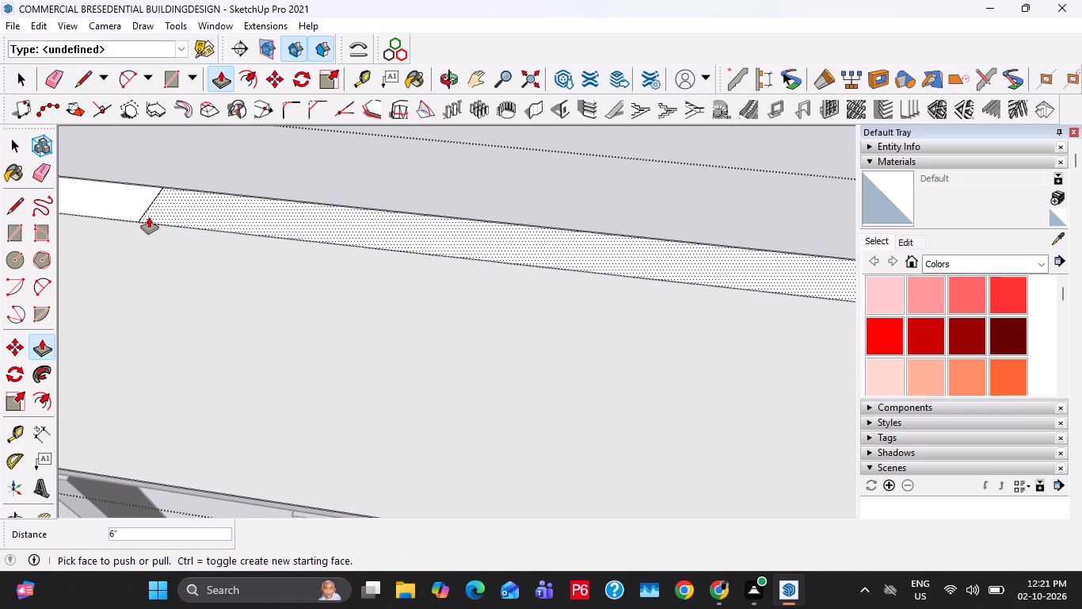
pyautogui.press('space')
pyautogui.press('e')
pyautogui.click(151, 209)
pyautogui.scroll(-1, 149, 209)
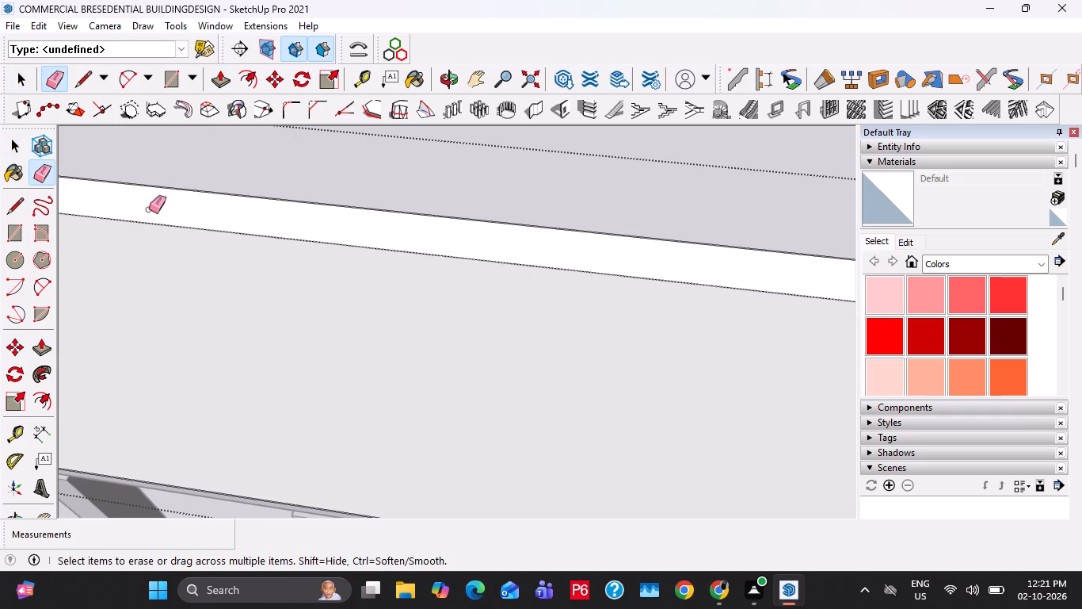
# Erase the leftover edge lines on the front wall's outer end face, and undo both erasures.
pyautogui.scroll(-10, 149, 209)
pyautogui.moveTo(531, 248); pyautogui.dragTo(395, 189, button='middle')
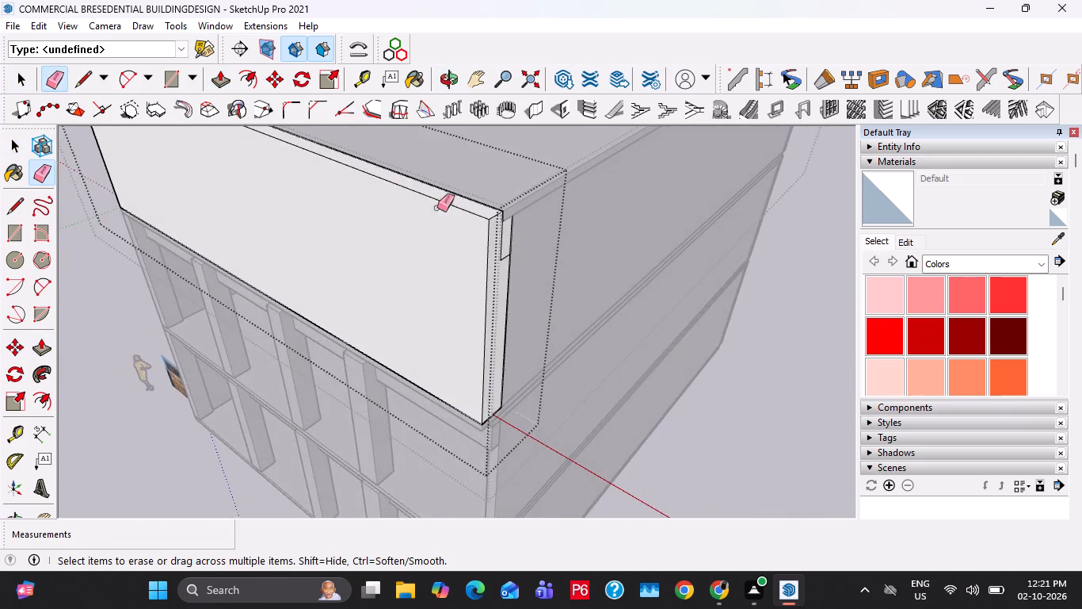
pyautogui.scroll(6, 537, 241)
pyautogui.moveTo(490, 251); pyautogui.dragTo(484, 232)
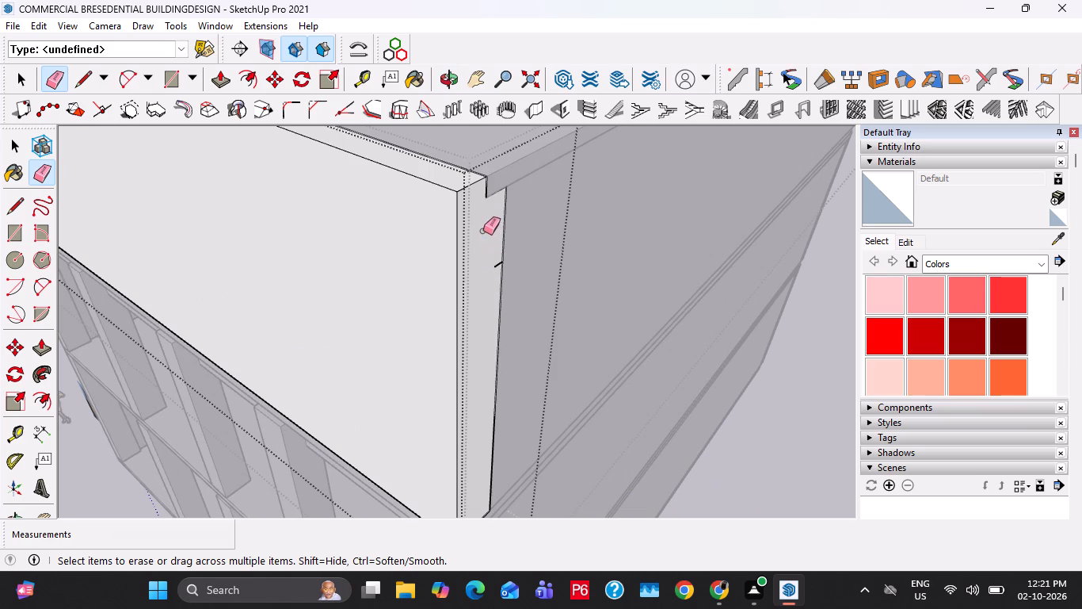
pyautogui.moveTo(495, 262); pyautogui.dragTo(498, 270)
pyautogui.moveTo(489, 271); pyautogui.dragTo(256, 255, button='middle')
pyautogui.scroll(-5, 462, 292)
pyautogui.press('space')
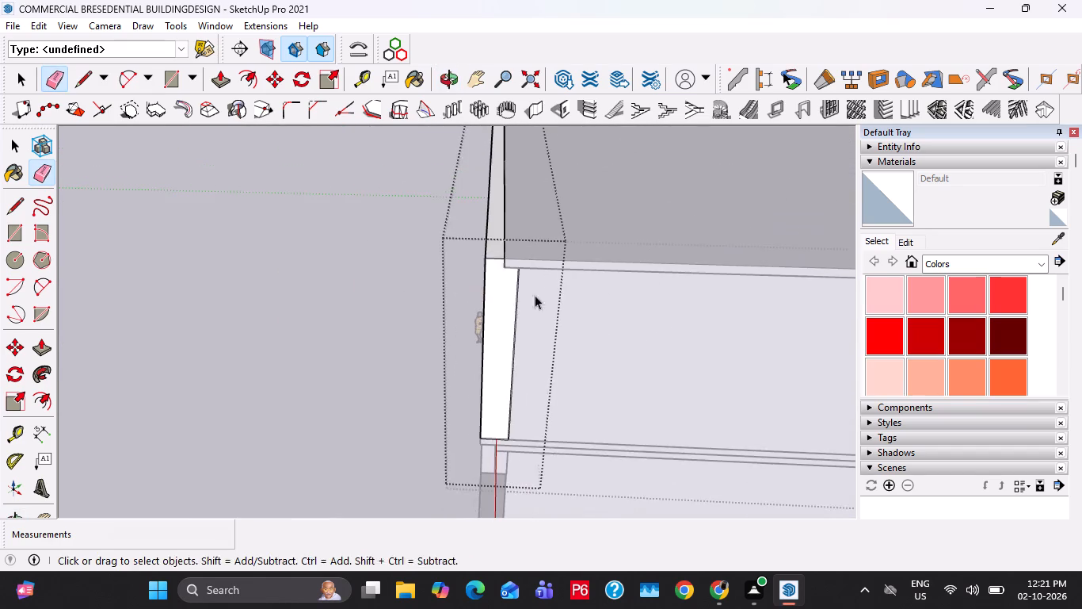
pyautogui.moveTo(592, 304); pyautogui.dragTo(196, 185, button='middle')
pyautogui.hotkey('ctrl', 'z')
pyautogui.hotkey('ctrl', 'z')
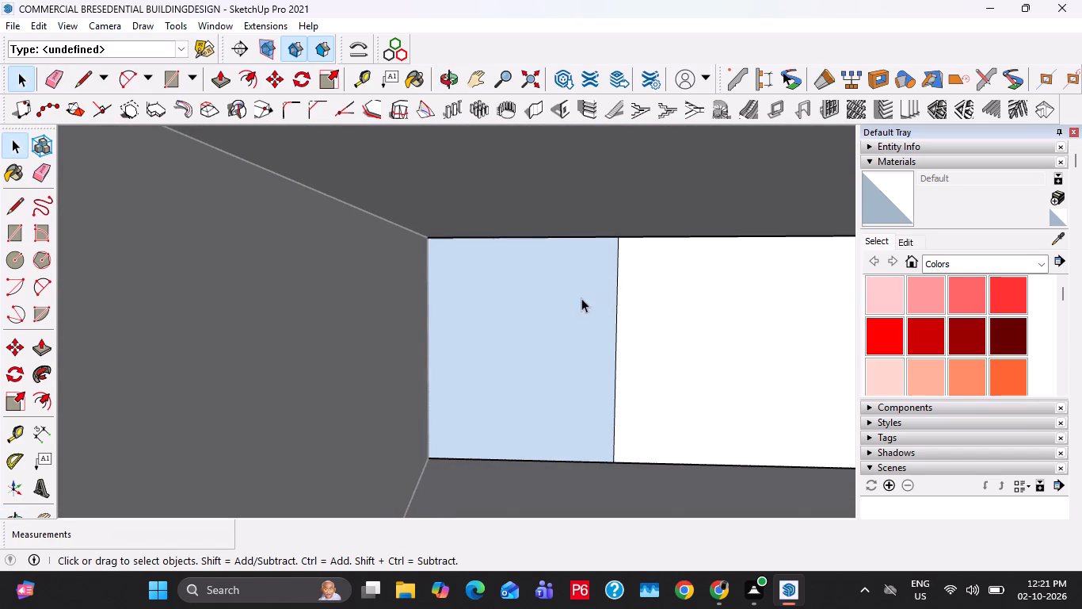
# Reverse the blue-tinted back face at the inner end of the top storey's front wall.
pyautogui.click(581, 298)
pyautogui.moveTo(656, 348); pyautogui.dragTo(711, 307, button='middle')
pyautogui.scroll(13, 844, 335)
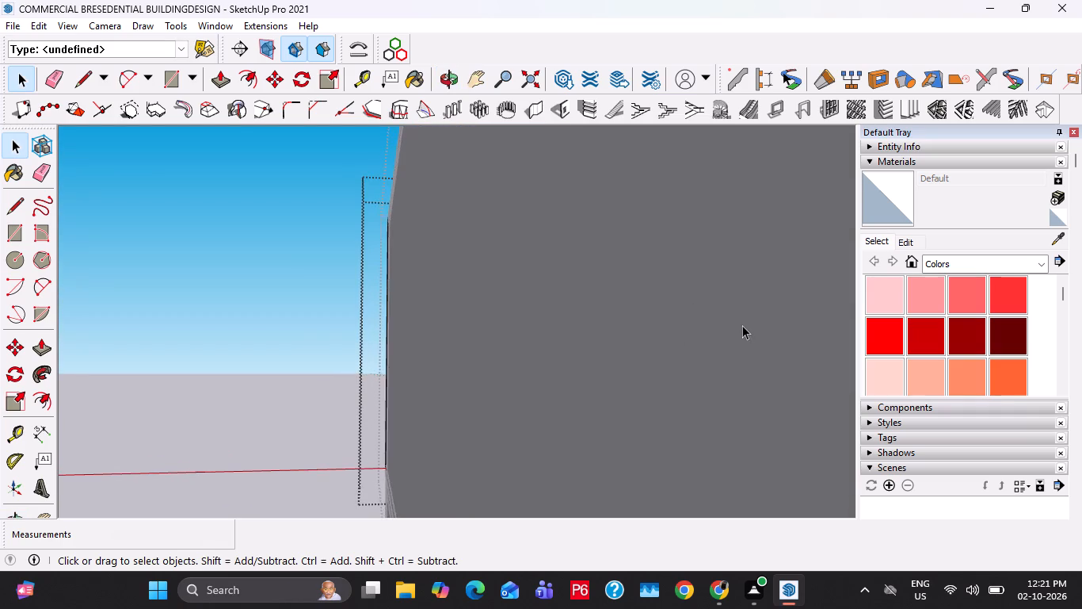
pyautogui.scroll(20, 742, 325)
pyautogui.scroll(19, 742, 325)
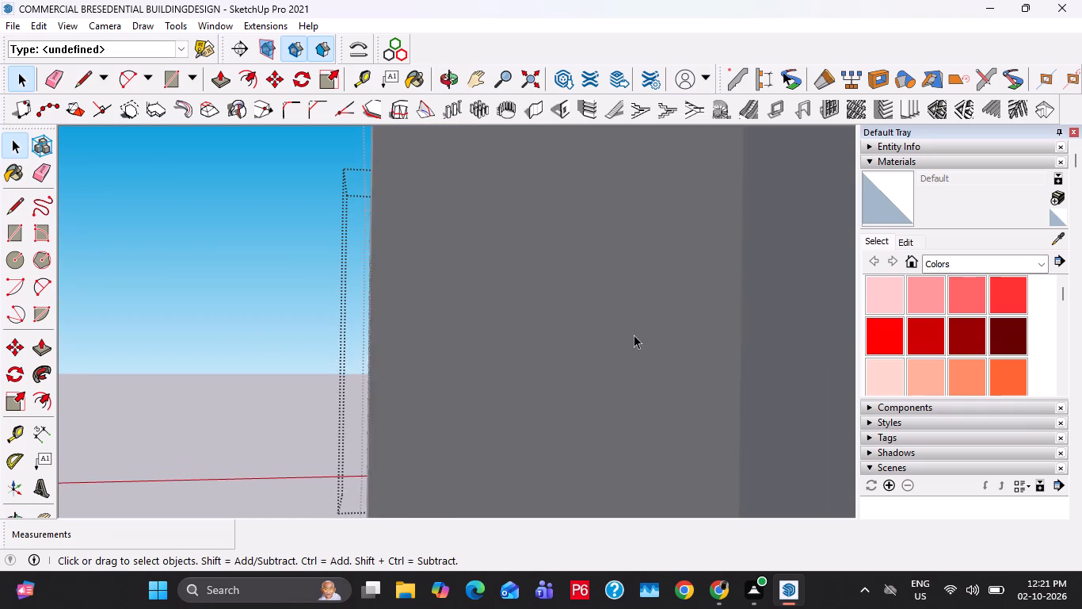
pyautogui.scroll(20, 634, 335)
pyautogui.scroll(16, 634, 335)
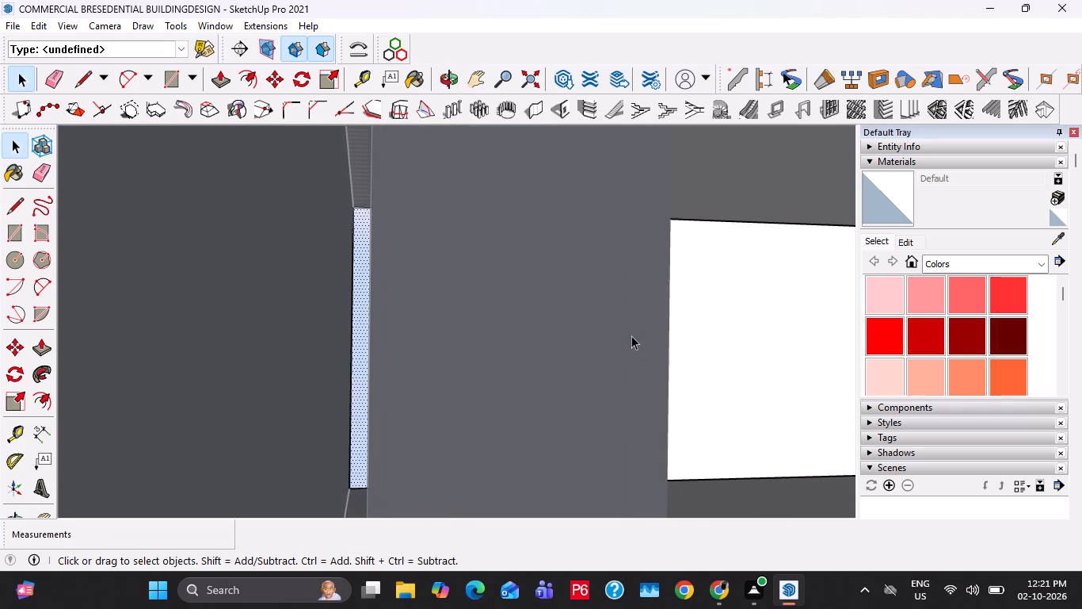
pyautogui.scroll(7, 595, 371)
pyautogui.moveTo(624, 370); pyautogui.dragTo(657, 431, button='middle')
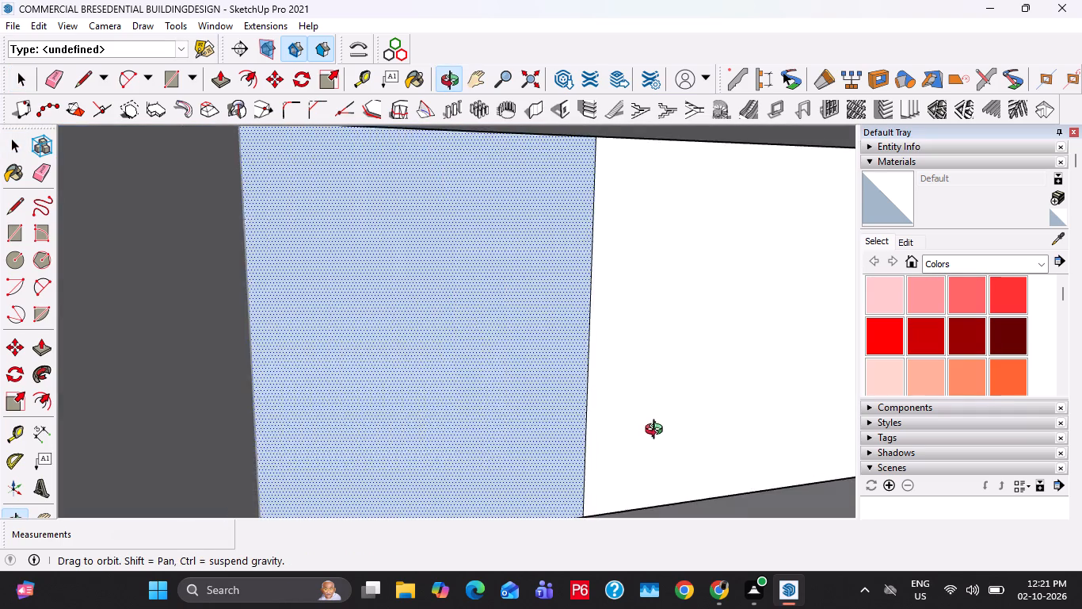
pyautogui.moveTo(657, 431); pyautogui.dragTo(588, 358, button='middle')
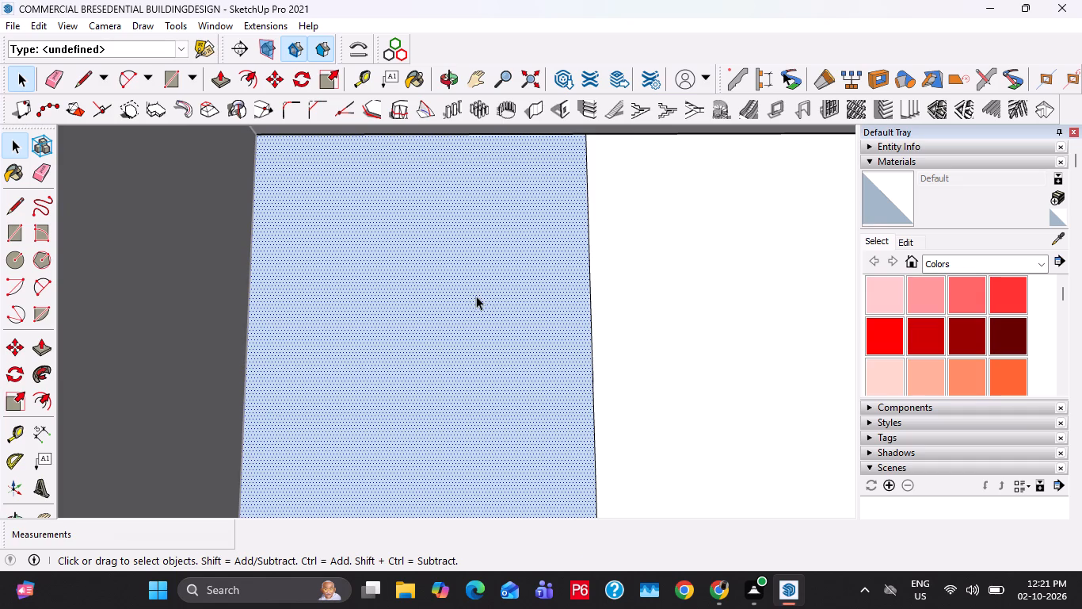
pyautogui.rightClick(476, 296)
pyautogui.scroll(-3, 538, 372)
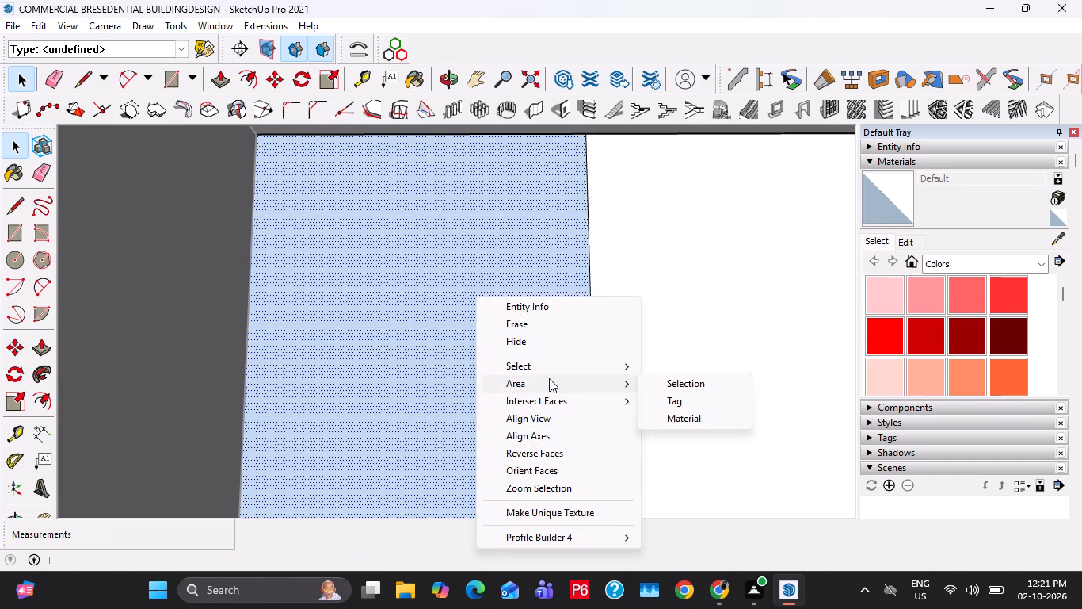
pyautogui.click(537, 449)
# Erase the seam line beside the reversed face and the leftover edge lines on the front wall's outer end face.
pyautogui.moveTo(528, 379); pyautogui.dragTo(529, 358, button='middle')
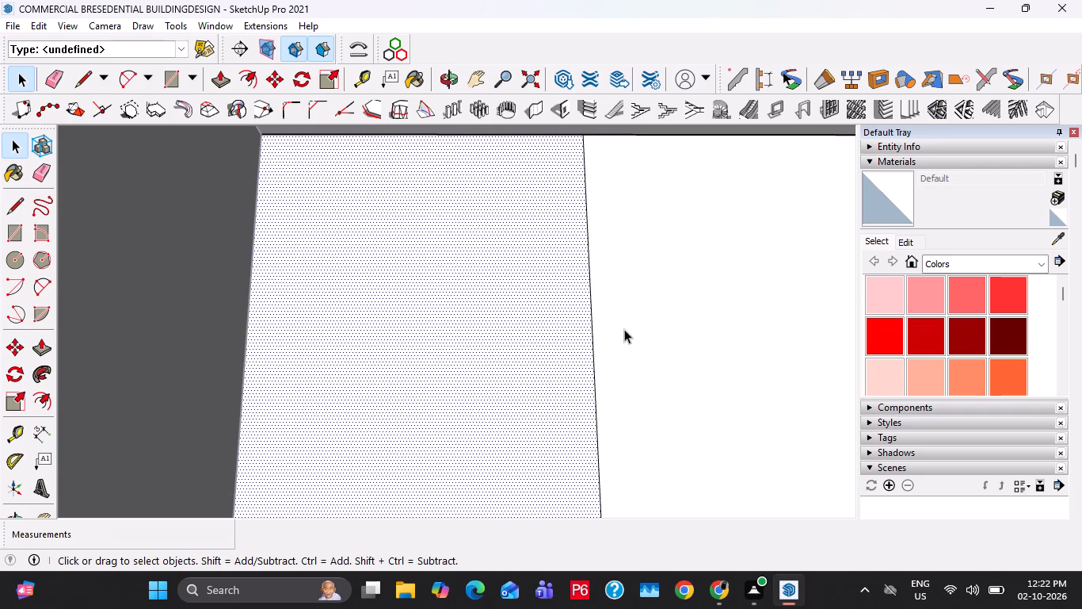
pyautogui.press('e')
pyautogui.moveTo(598, 344); pyautogui.dragTo(581, 362)
pyautogui.moveTo(487, 366); pyautogui.dragTo(931, 431, button='middle')
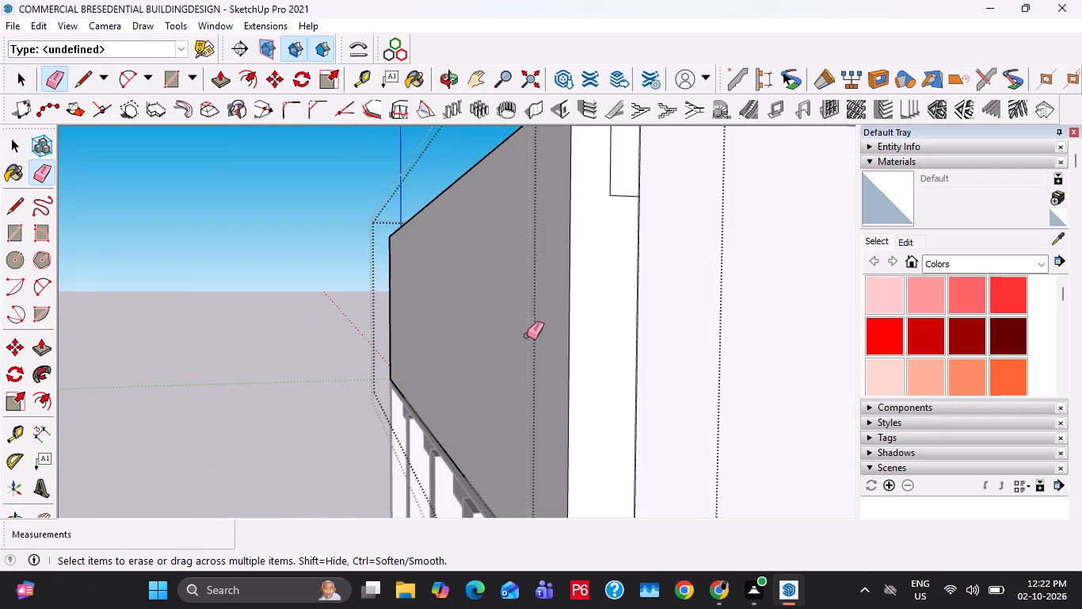
pyautogui.moveTo(602, 190); pyautogui.dragTo(623, 203)
pyautogui.moveTo(600, 260); pyautogui.dragTo(97, 285, button='middle')
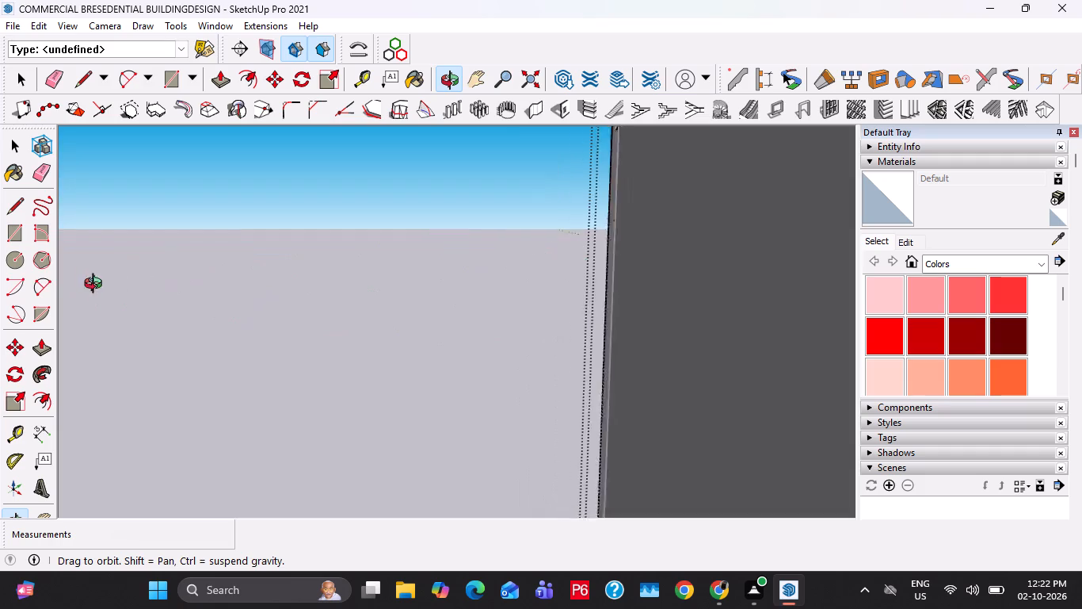
pyautogui.moveTo(97, 285); pyautogui.dragTo(394, 276, button='middle')
pyautogui.moveTo(632, 187); pyautogui.dragTo(638, 195)
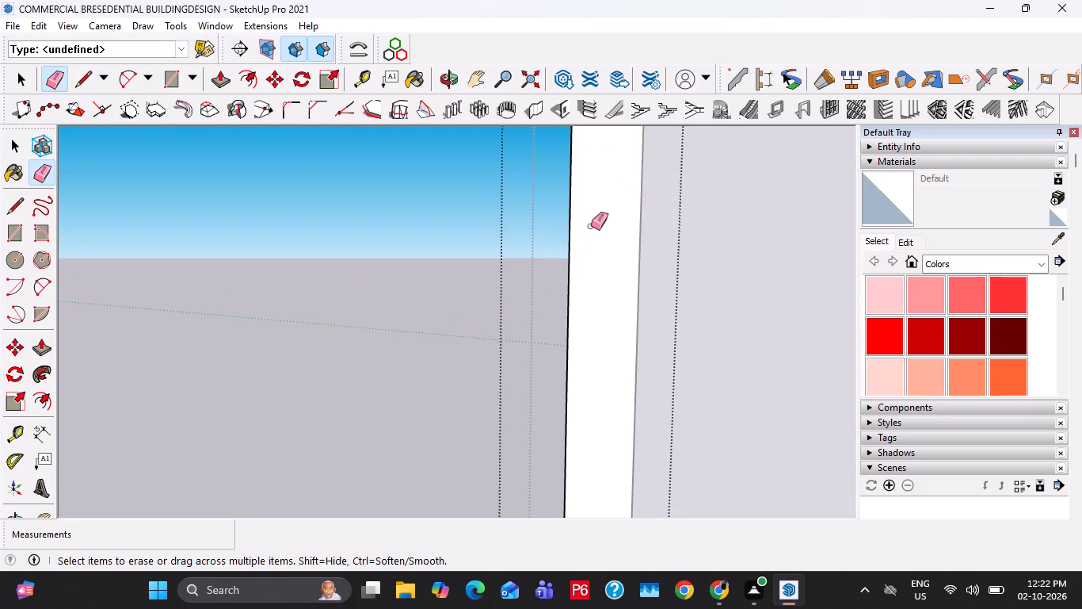
pyautogui.press('space')
pyautogui.press('Escape')
pyautogui.press('Escape')
pyautogui.moveTo(540, 273); pyautogui.dragTo(641, 285, button='middle')
pyautogui.scroll(-5, 678, 287)
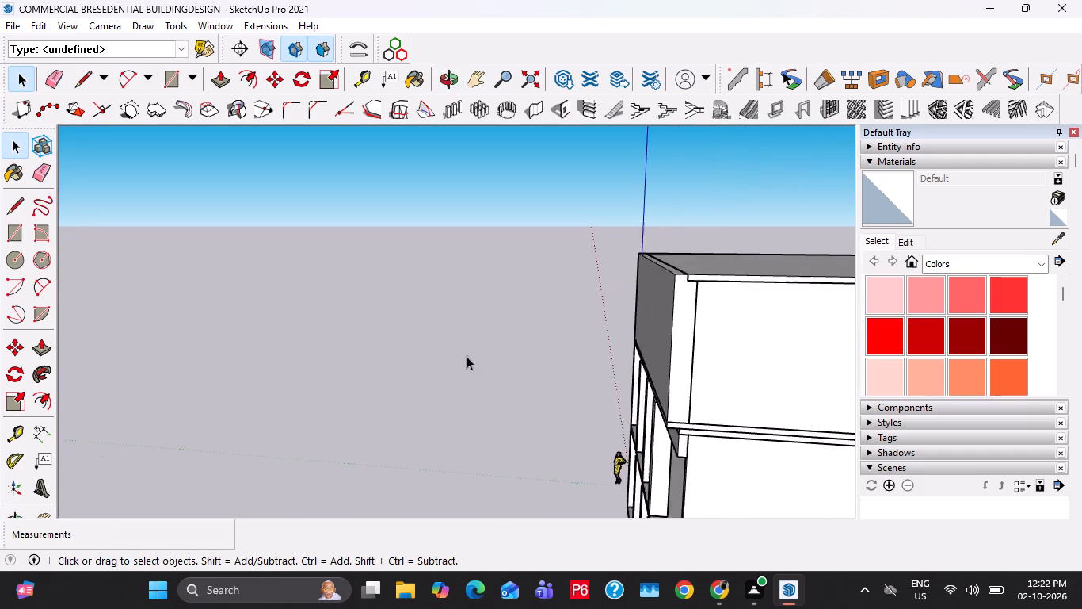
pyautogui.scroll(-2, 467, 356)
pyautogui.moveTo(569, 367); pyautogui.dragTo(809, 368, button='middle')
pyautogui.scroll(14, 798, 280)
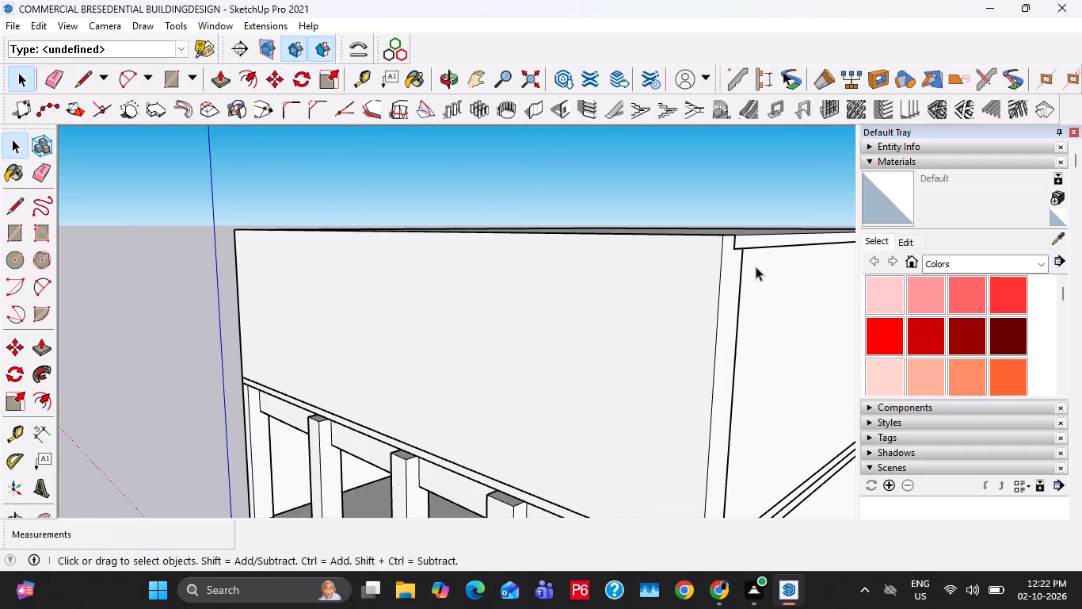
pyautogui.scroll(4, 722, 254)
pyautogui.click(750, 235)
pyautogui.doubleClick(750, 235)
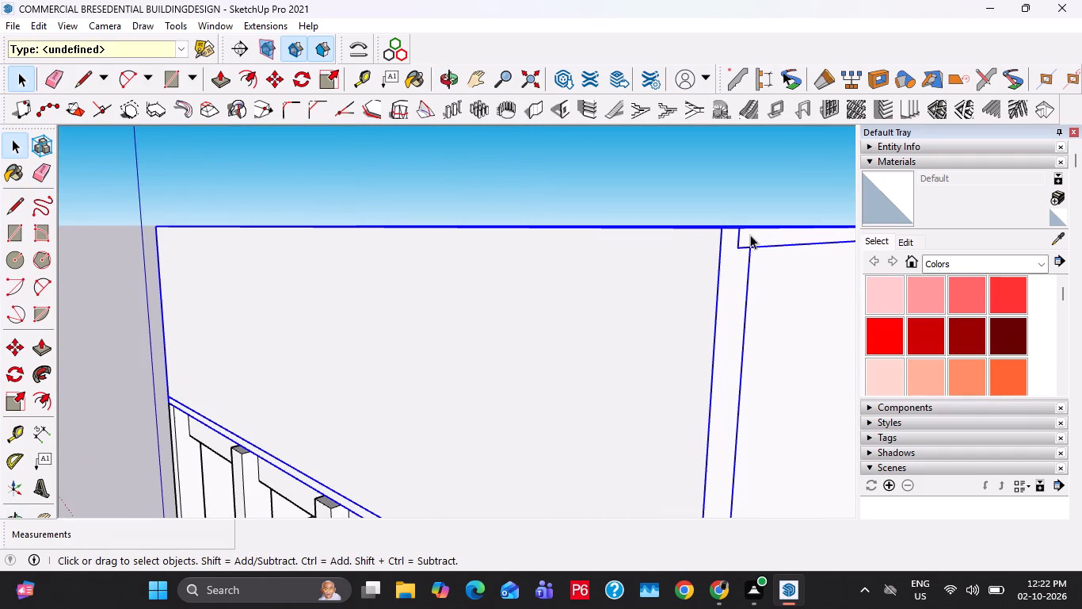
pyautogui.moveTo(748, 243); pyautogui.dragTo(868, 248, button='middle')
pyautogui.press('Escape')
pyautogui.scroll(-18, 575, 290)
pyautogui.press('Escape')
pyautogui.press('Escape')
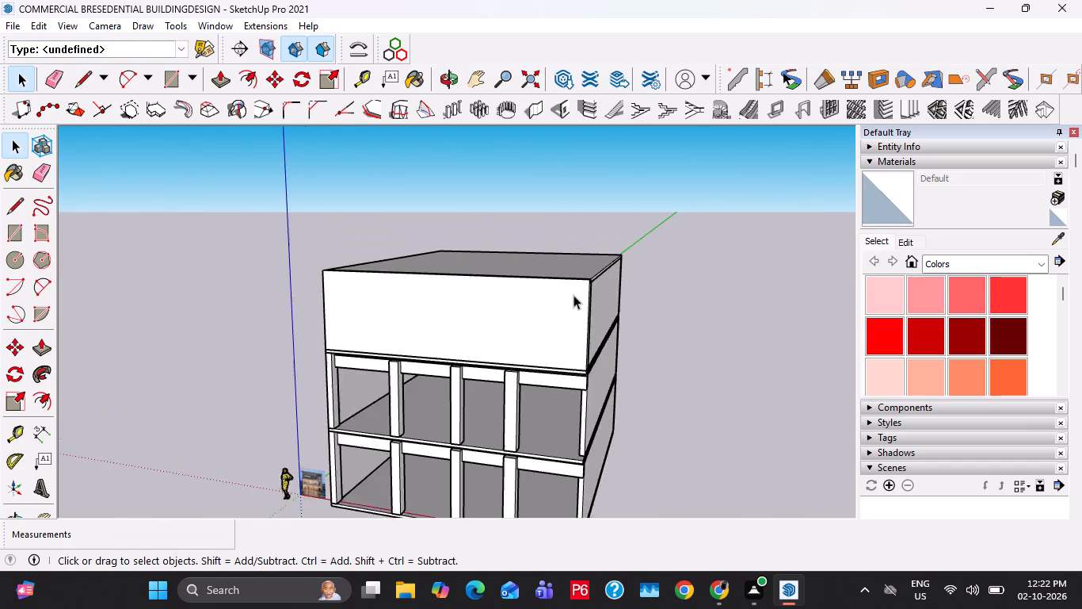
# Examine the Paint Hub reference image for the facade's signage, upper windows and ground-floor columns.
pyautogui.scroll(-4, 573, 295)
pyautogui.moveTo(534, 332); pyautogui.dragTo(580, 235, button='middle')
pyautogui.scroll(14, 478, 358)
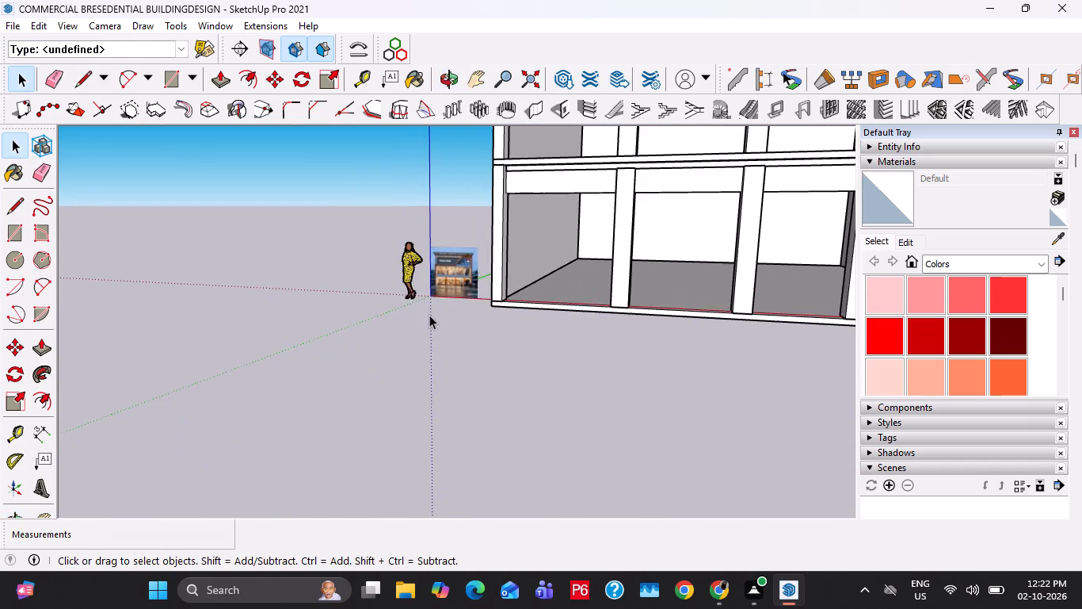
pyautogui.scroll(18, 429, 315)
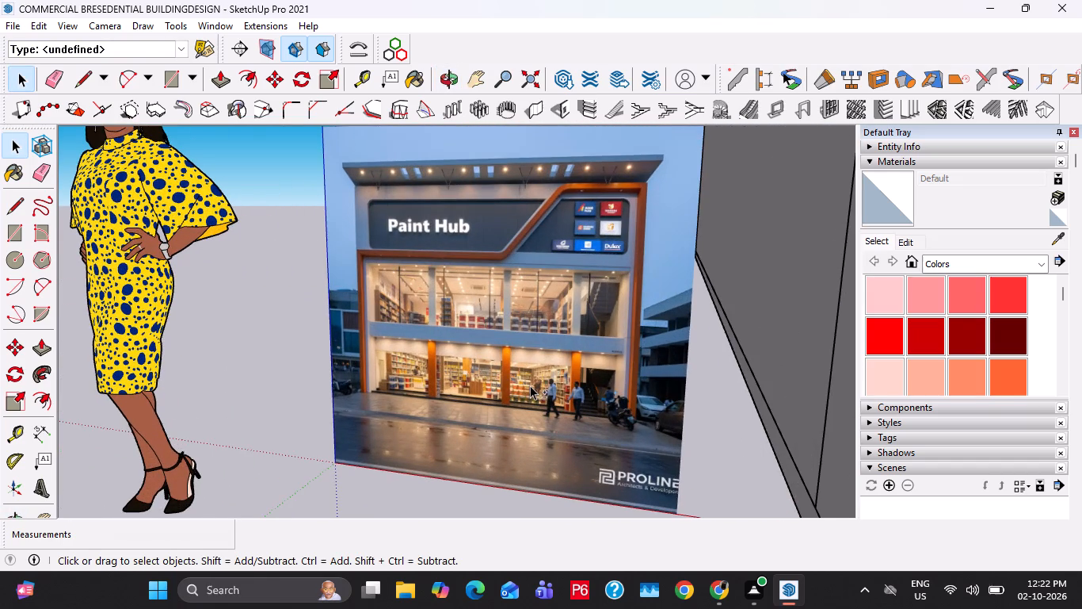
pyautogui.keyDown('shift'); pyautogui.moveTo(530, 385); pyautogui.dragTo(539, 403, button='middle'); pyautogui.keyUp('shift')
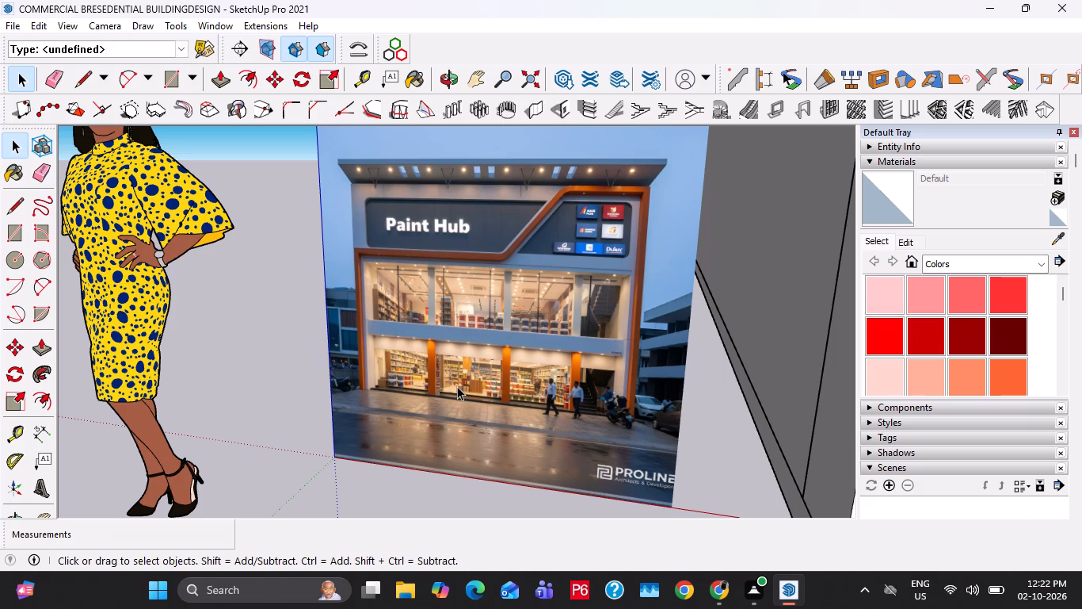
pyautogui.scroll(-7, 626, 337)
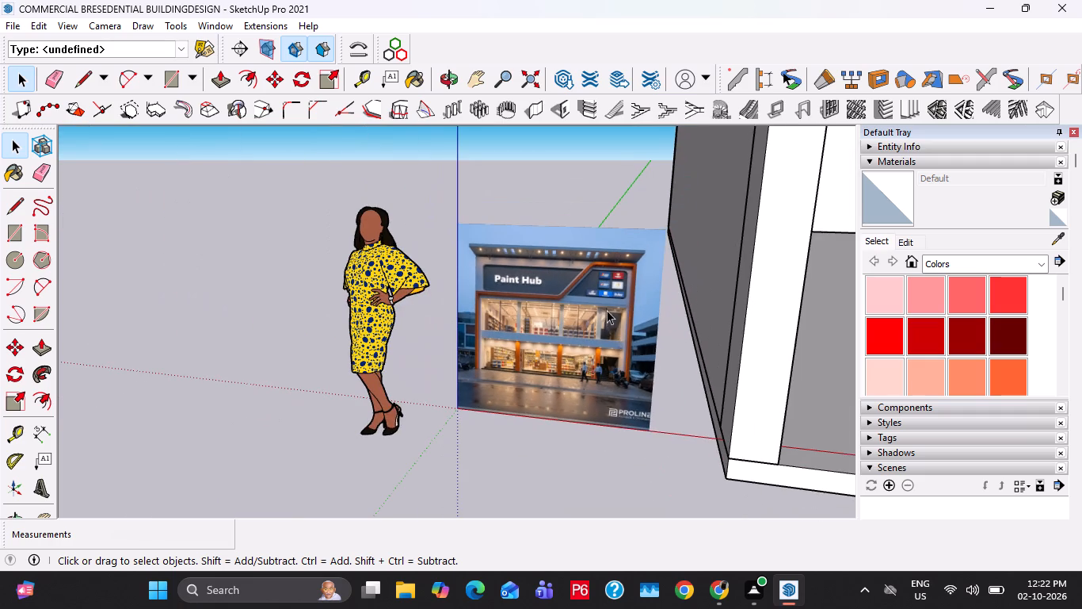
pyautogui.scroll(10, 585, 387)
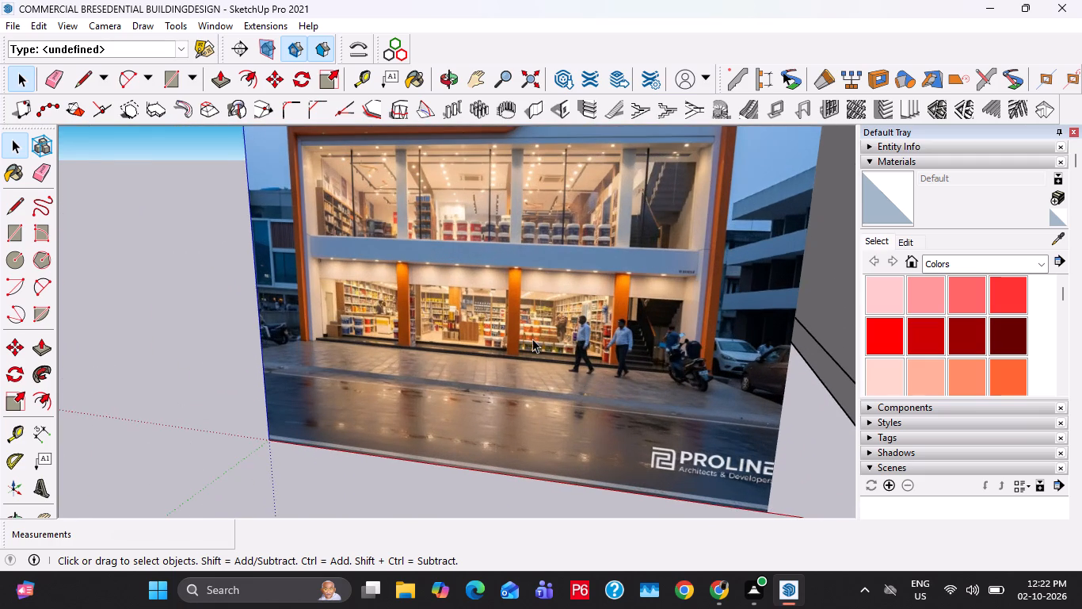
pyautogui.scroll(-12, 528, 337)
pyautogui.scroll(5, 440, 230)
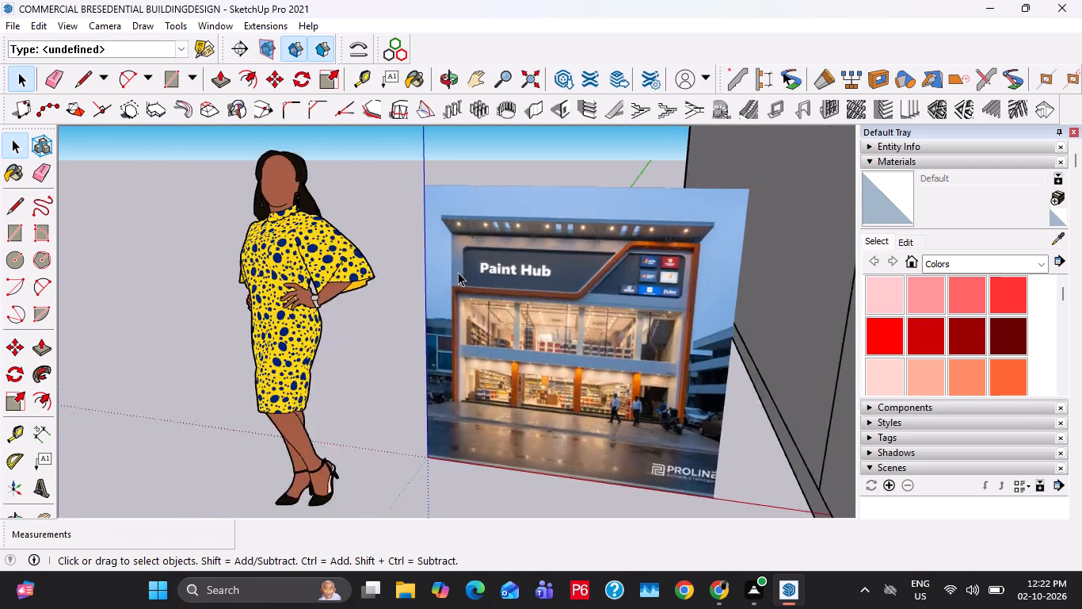
pyautogui.scroll(6, 458, 272)
pyautogui.scroll(-8, 577, 219)
pyautogui.scroll(1, 551, 267)
pyautogui.scroll(-3, 551, 267)
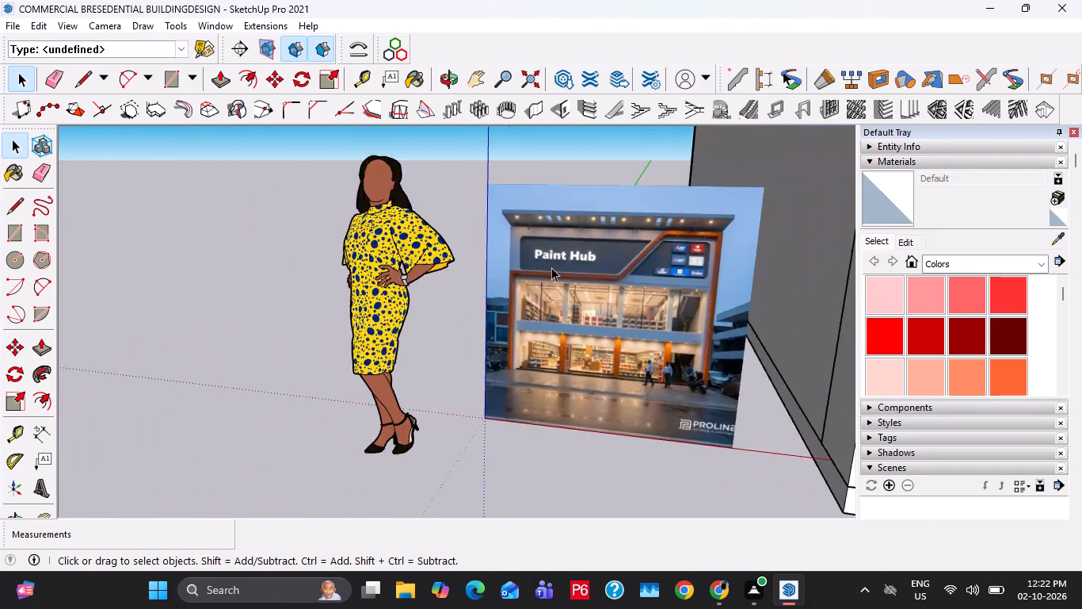
pyautogui.scroll(-4, 551, 267)
# Push/Pull the front face of the middle storey's end wall, beside the last bay, forward to the floor slab's front edge.
pyautogui.keyDown('shift'); pyautogui.moveTo(672, 269); pyautogui.dragTo(395, 315, button='middle'); pyautogui.keyUp('shift')
pyautogui.keyDown('shift'); pyautogui.scroll(-7, 392, 304); pyautogui.keyUp('shift')
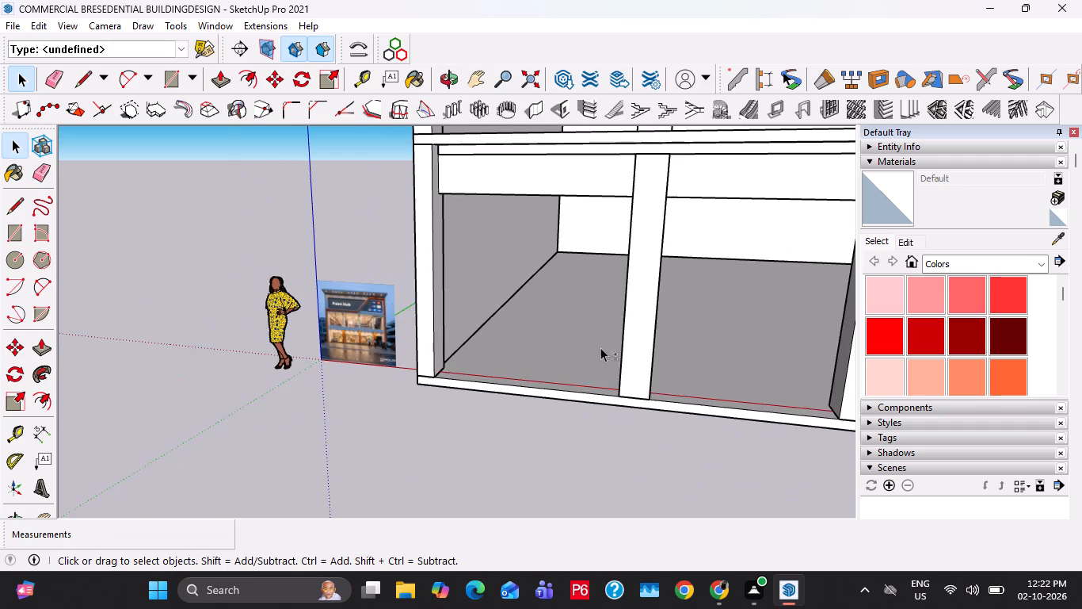
pyautogui.keyDown('shift'); pyautogui.moveTo(600, 347); pyautogui.dragTo(412, 302, button='middle'); pyautogui.keyUp('shift')
pyautogui.keyDown('shift'); pyautogui.scroll(-7, 380, 293); pyautogui.keyUp('shift')
pyautogui.keyDown('shift'); pyautogui.moveTo(608, 292); pyautogui.dragTo(558, 397, button='middle'); pyautogui.keyUp('shift')
pyautogui.keyDown('shift'); pyautogui.moveTo(647, 347); pyautogui.dragTo(616, 228, button='middle'); pyautogui.keyUp('shift')
pyautogui.scroll(2, 600, 268)
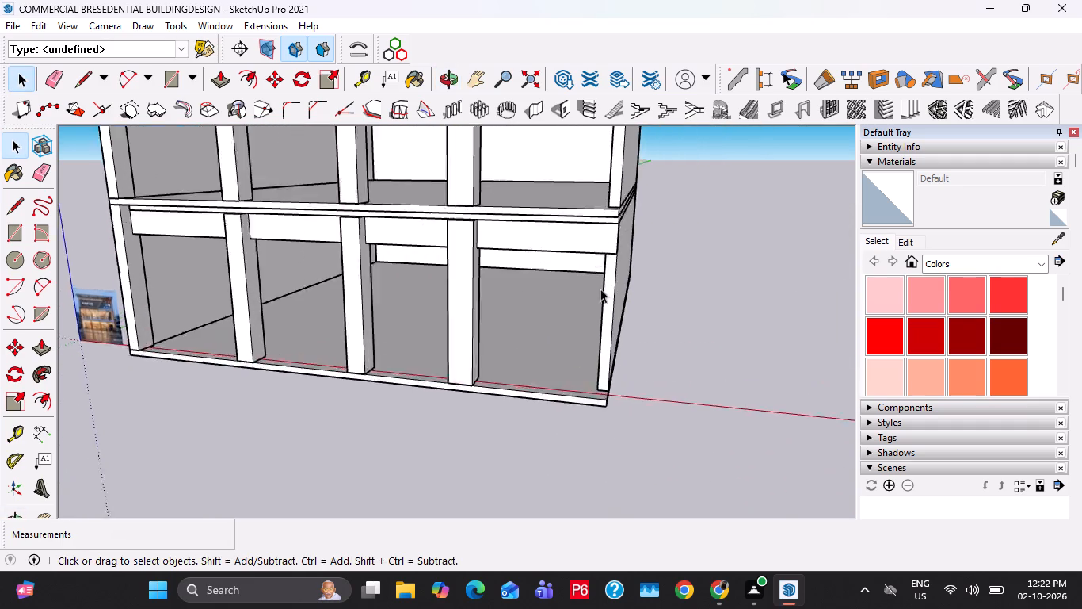
pyautogui.scroll(3, 600, 289)
pyautogui.moveTo(606, 289); pyautogui.dragTo(594, 303, button='middle')
pyautogui.scroll(-5, 585, 306)
pyautogui.moveTo(474, 220); pyautogui.dragTo(471, 267, button='middle')
pyautogui.scroll(-1, 471, 267)
pyautogui.scroll(5, 533, 240)
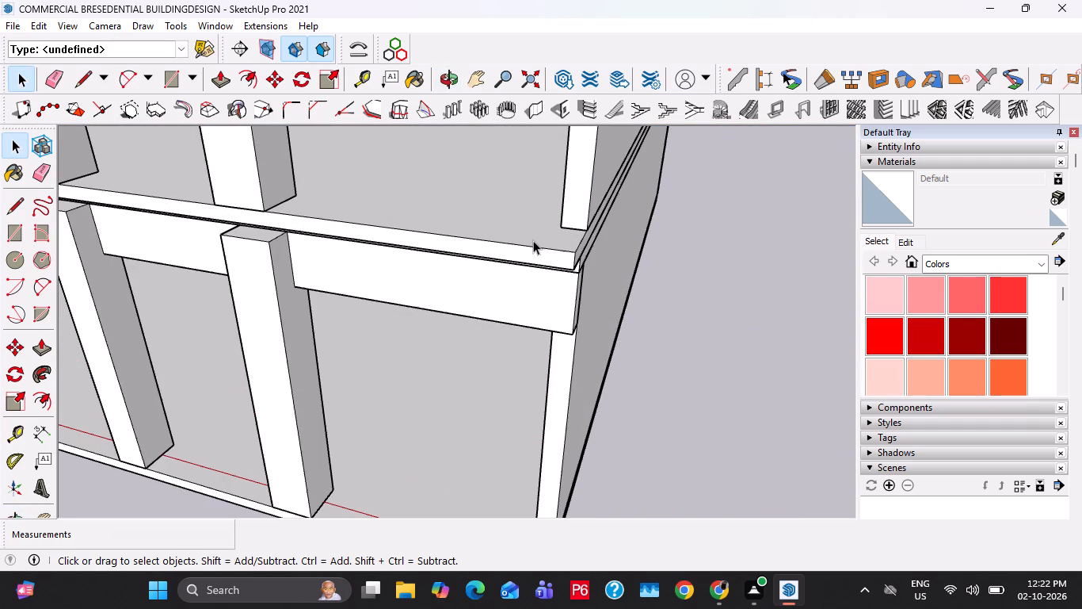
pyautogui.doubleClick(581, 207)
pyautogui.click(578, 183)
pyautogui.doubleClick(578, 183)
pyautogui.press('p')
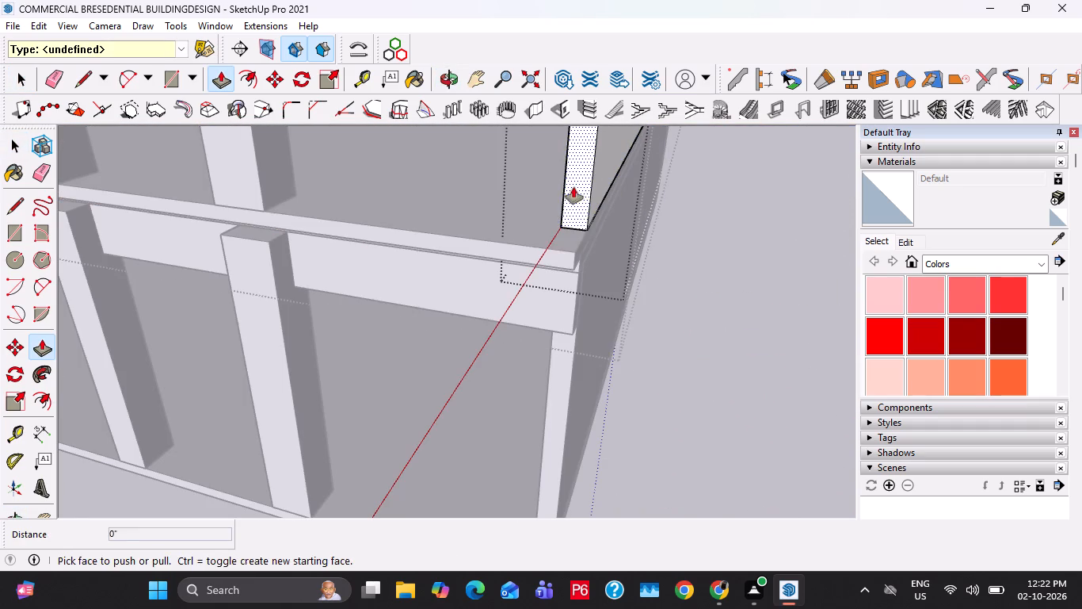
pyautogui.click(573, 190)
pyautogui.click(575, 262)
pyautogui.press('space')
pyautogui.scroll(-7, 573, 225)
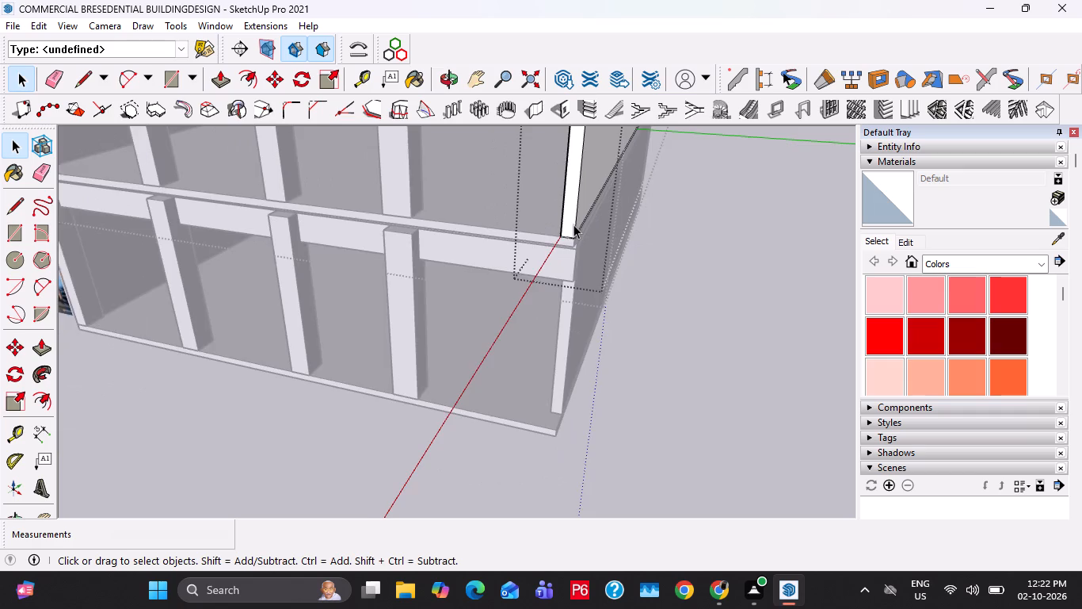
pyautogui.scroll(-6, 573, 224)
pyautogui.moveTo(561, 322); pyautogui.dragTo(578, 319, button='middle')
pyautogui.scroll(4, 578, 324)
pyautogui.press('Escape')
pyautogui.press('Escape')
pyautogui.press('Escape')
pyautogui.scroll(-3, 572, 312)
pyautogui.press('Escape')
# Inside the ground-floor group, copy the front face of the column nearest the open end about 9' along the red axis to the end wall.
pyautogui.click(458, 267)
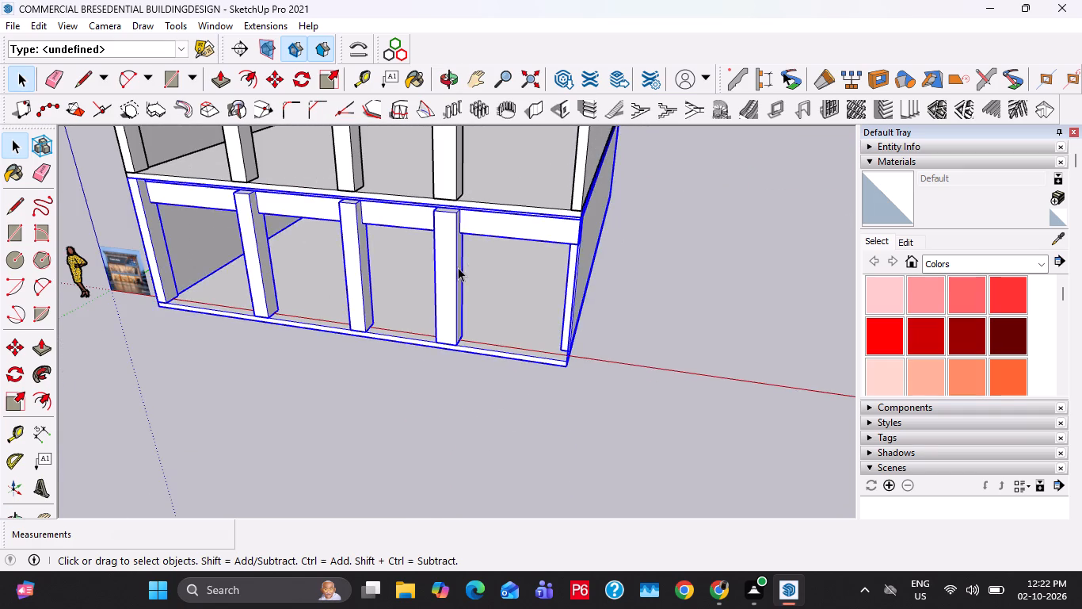
pyautogui.scroll(-8, 479, 265)
pyautogui.moveTo(481, 274); pyautogui.dragTo(556, 271, button='middle')
pyautogui.scroll(12, 558, 262)
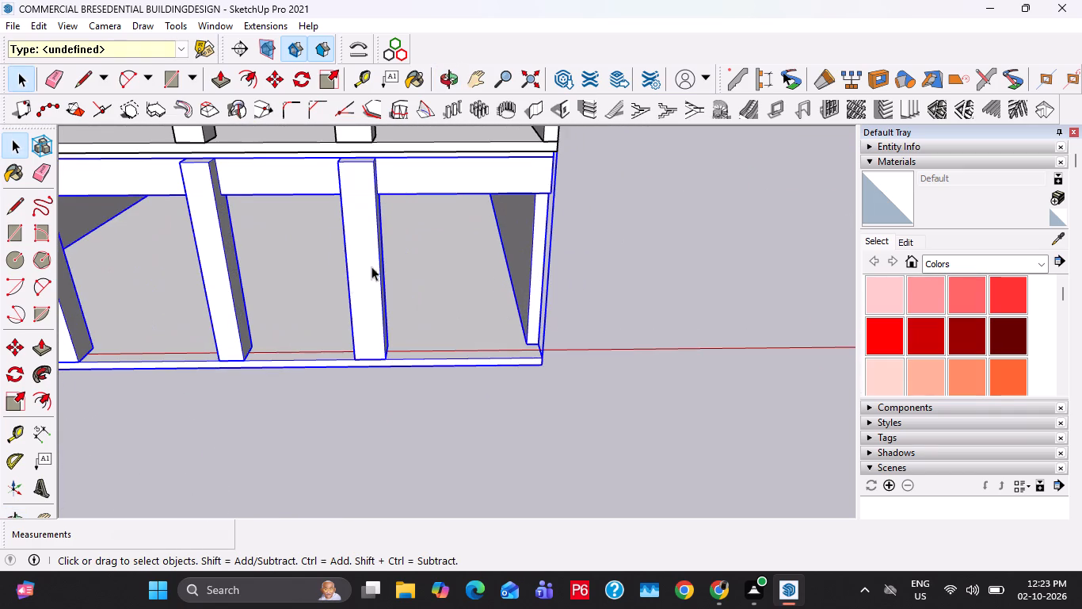
pyautogui.scroll(2, 612, 321)
pyautogui.scroll(-5, 573, 244)
pyautogui.scroll(4, 539, 285)
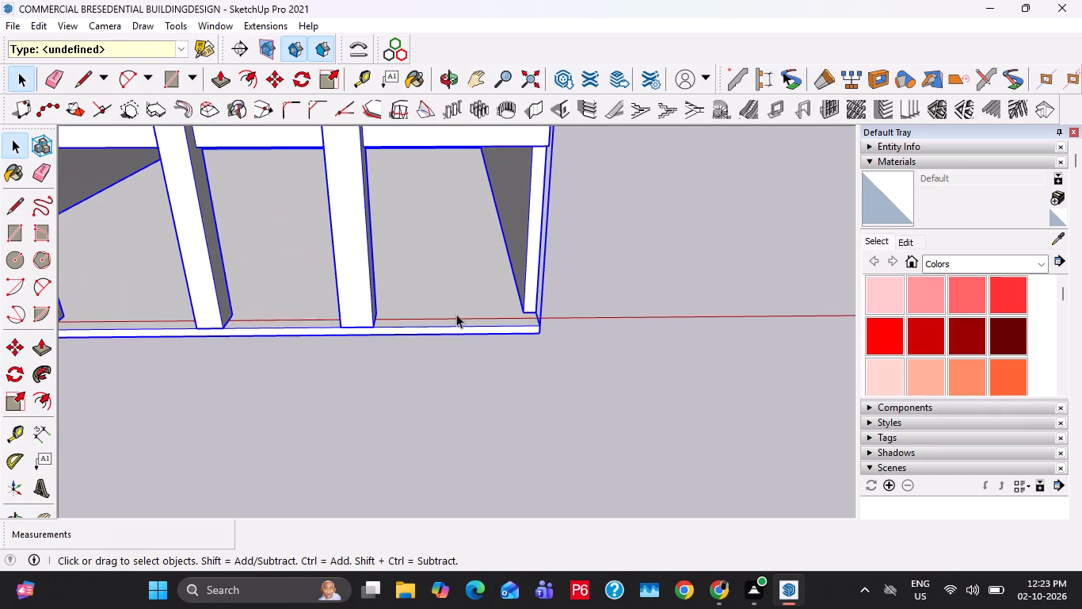
pyautogui.click(344, 287)
pyautogui.doubleClick(358, 298)
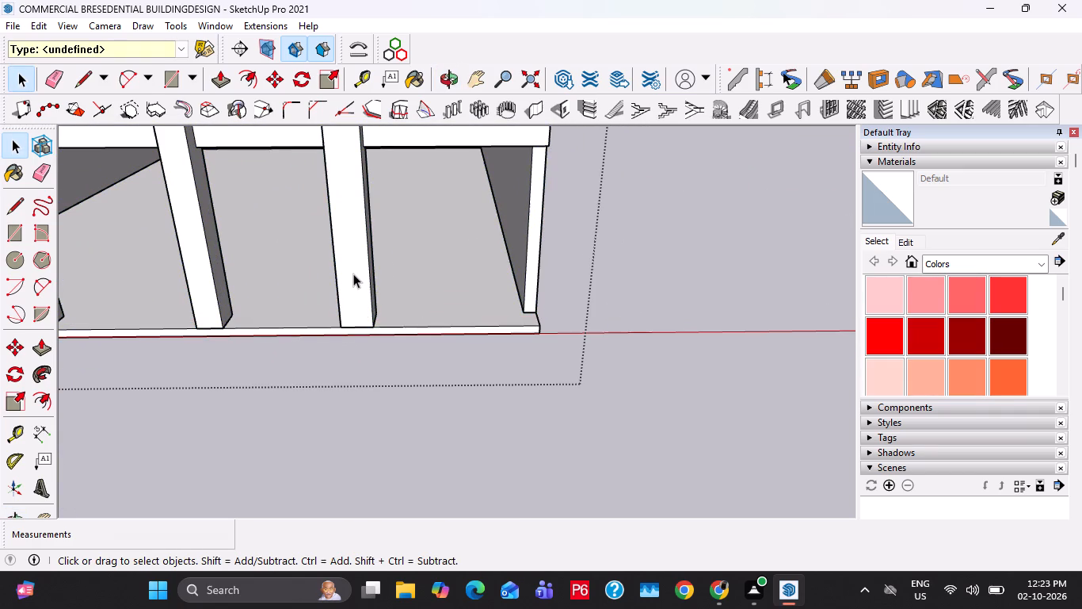
pyautogui.doubleClick(353, 274)
pyautogui.doubleClick(353, 291)
pyautogui.press('m')
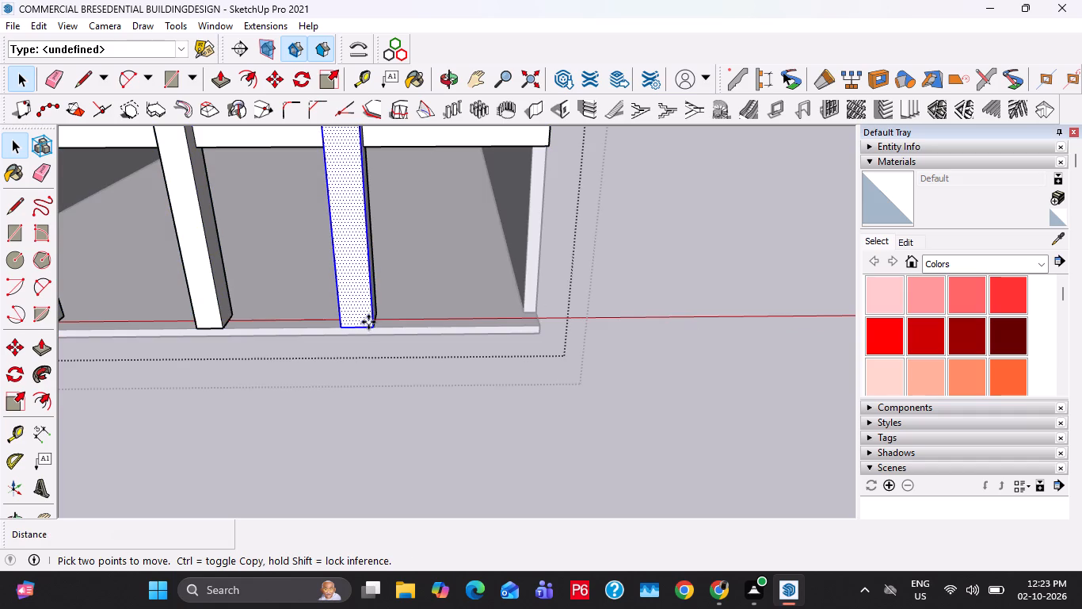
pyautogui.click(373, 327)
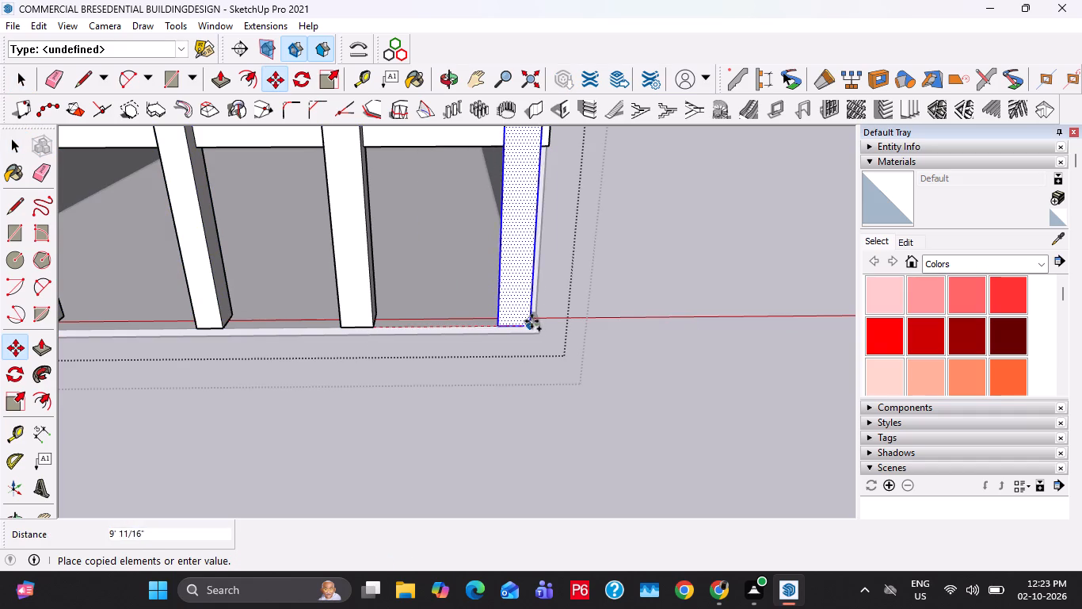
pyautogui.click(535, 324)
pyautogui.press('space')
# Push/Pull the copied column face at the ground floor's open end back to the end wall, forming a solid end column.
pyautogui.moveTo(518, 246); pyautogui.dragTo(242, 284, button='middle')
pyautogui.moveTo(566, 247); pyautogui.dragTo(414, 275, button='middle')
pyautogui.moveTo(530, 245); pyautogui.dragTo(485, 251, button='middle')
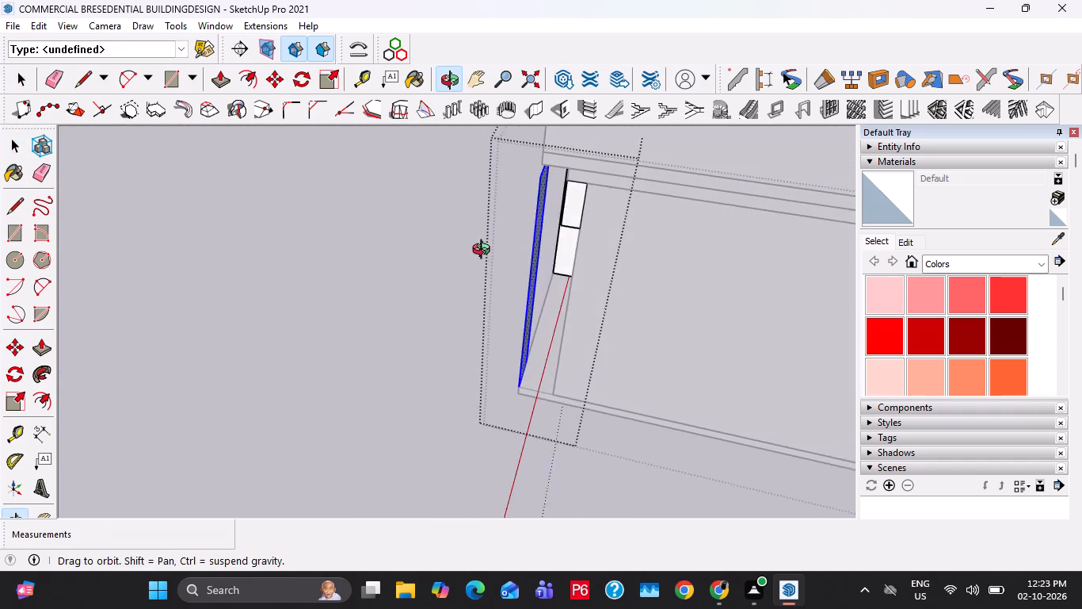
pyautogui.moveTo(485, 251); pyautogui.dragTo(480, 251, button='middle')
pyautogui.scroll(2, 552, 242)
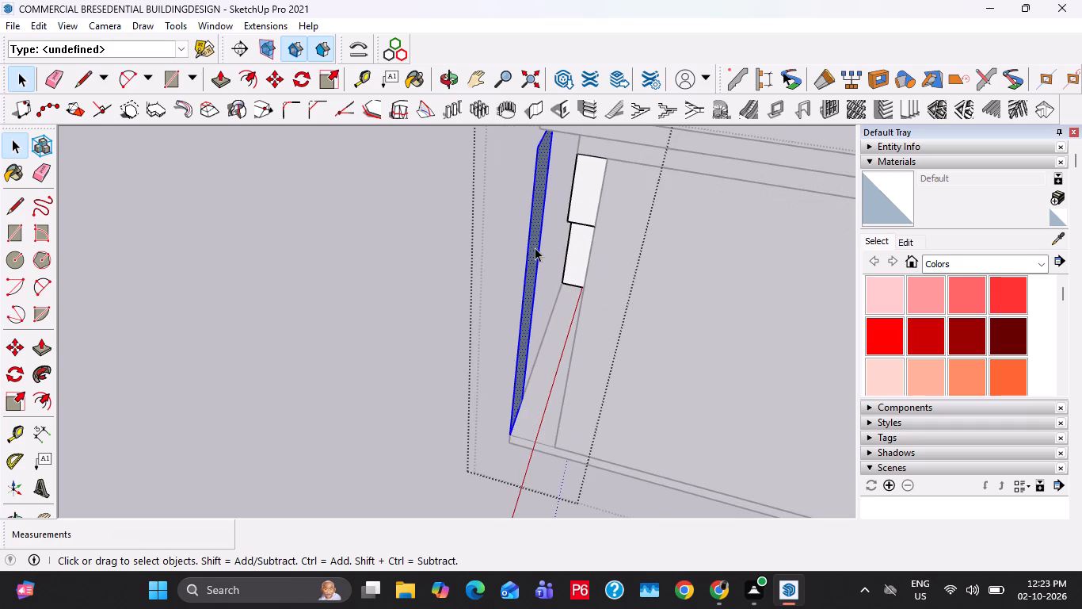
pyautogui.click(535, 247)
pyautogui.press('p')
pyautogui.click(544, 228)
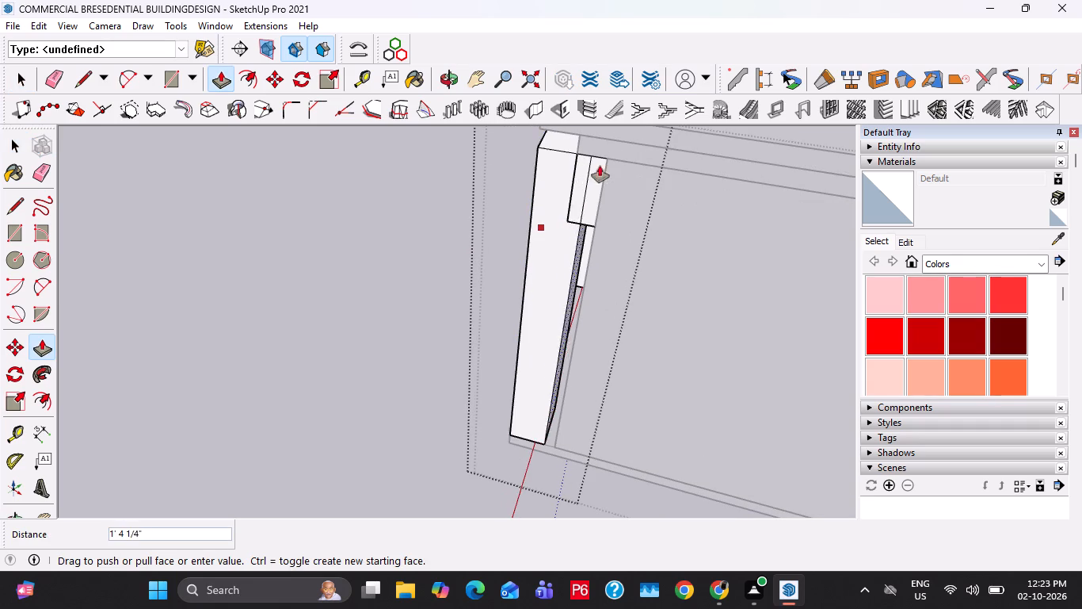
pyautogui.click(604, 184)
pyautogui.press('space')
pyautogui.moveTo(546, 249); pyautogui.dragTo(684, 219, button='middle')
pyautogui.scroll(-6, 644, 218)
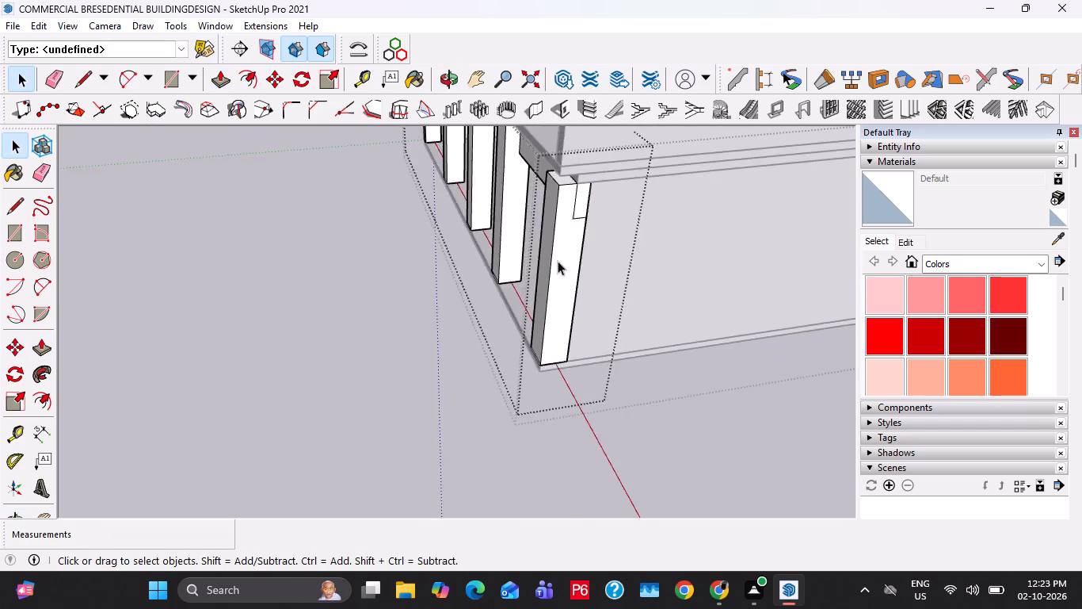
pyautogui.moveTo(557, 261); pyautogui.dragTo(710, 215, button='middle')
pyautogui.scroll(4, 506, 178)
pyautogui.press('Escape')
pyautogui.scroll(-12, 506, 178)
pyautogui.press('Escape')
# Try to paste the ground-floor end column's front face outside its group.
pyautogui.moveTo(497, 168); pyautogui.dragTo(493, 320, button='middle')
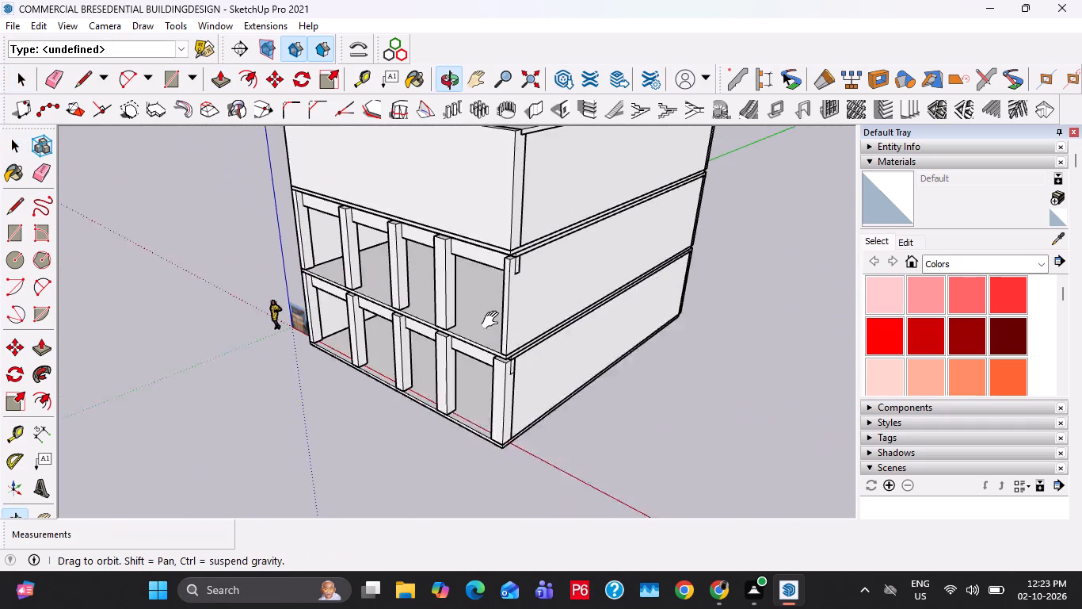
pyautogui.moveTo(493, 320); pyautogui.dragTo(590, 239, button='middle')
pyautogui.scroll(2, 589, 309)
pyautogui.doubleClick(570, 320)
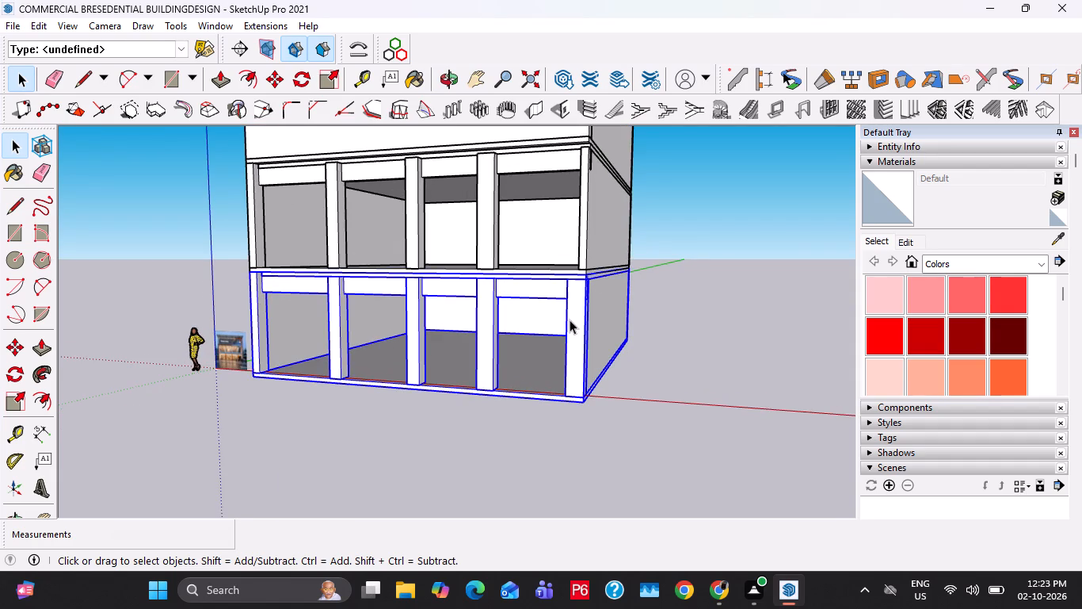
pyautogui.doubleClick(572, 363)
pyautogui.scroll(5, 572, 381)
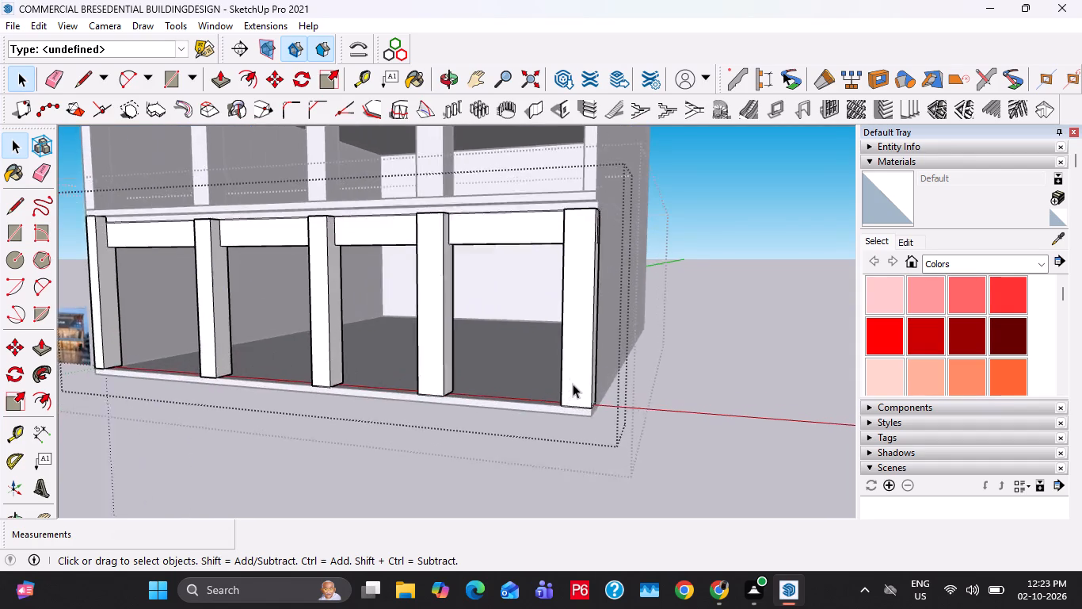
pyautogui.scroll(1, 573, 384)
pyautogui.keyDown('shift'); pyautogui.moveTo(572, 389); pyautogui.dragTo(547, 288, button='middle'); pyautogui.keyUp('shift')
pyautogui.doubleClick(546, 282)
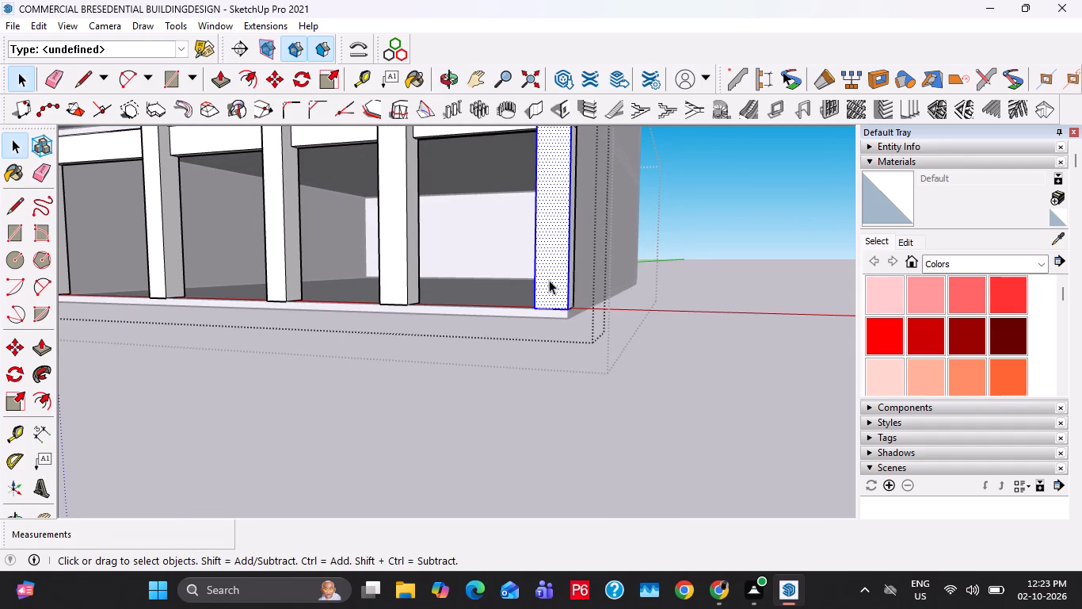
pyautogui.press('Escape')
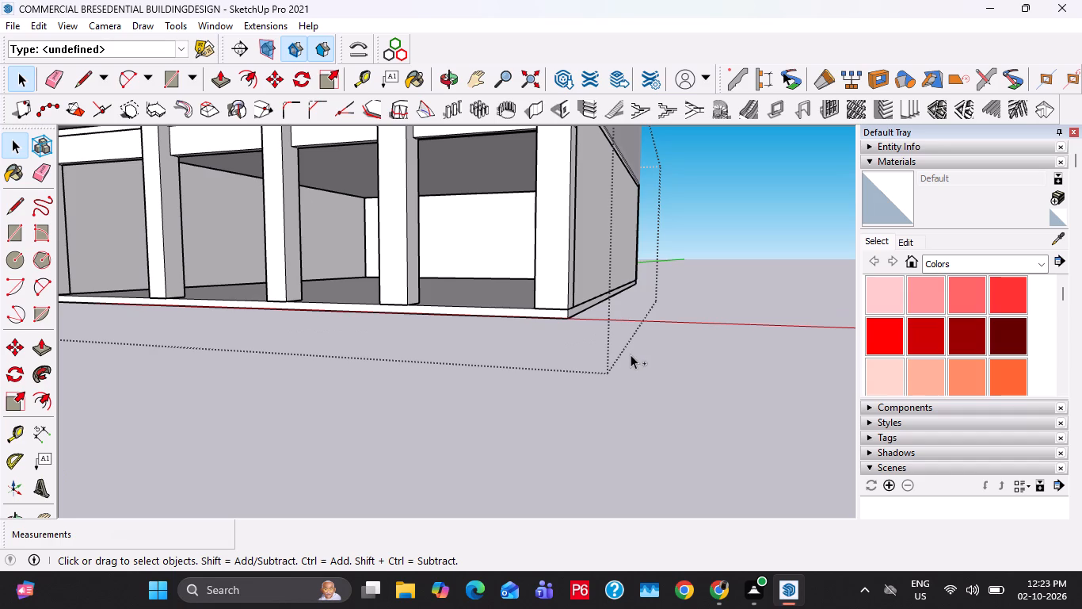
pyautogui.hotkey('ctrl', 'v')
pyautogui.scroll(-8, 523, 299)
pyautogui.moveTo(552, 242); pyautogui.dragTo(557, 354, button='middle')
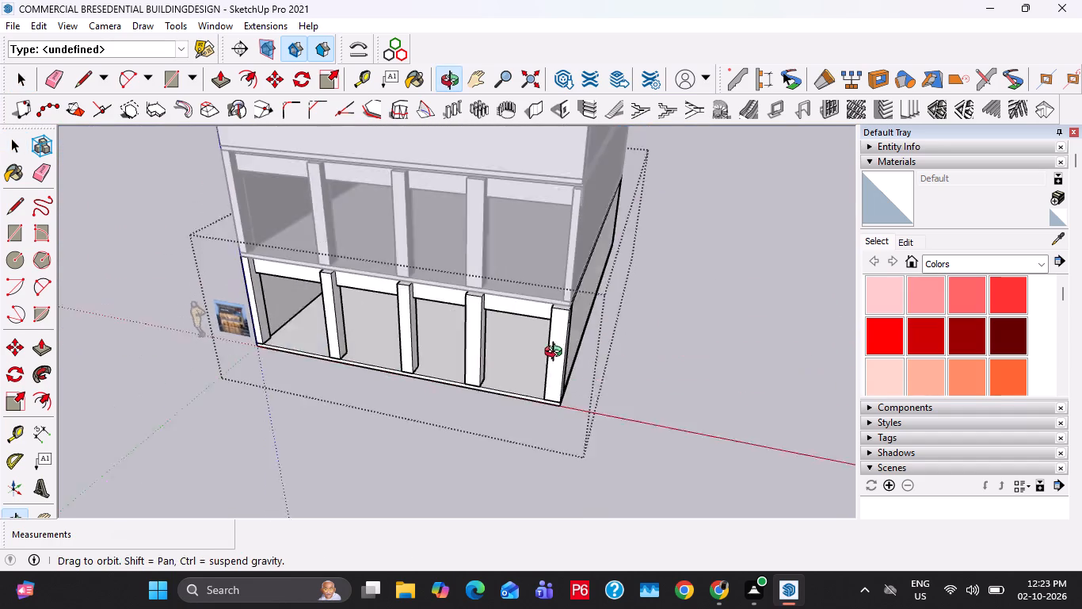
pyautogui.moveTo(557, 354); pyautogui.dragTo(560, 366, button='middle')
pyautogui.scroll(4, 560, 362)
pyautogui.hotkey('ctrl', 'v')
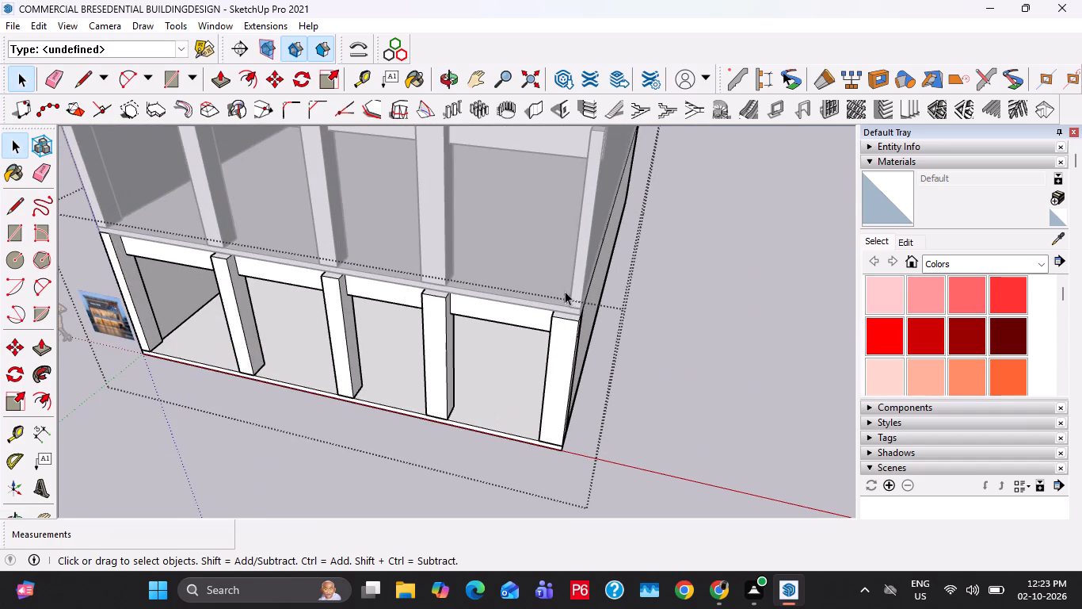
# Copy the ground-floor end column's front face and paste it in place on the middle storey's slab at the end wall's inner front corner.
pyautogui.scroll(4, 539, 278)
pyautogui.doubleClick(570, 368)
pyautogui.doubleClick(577, 343)
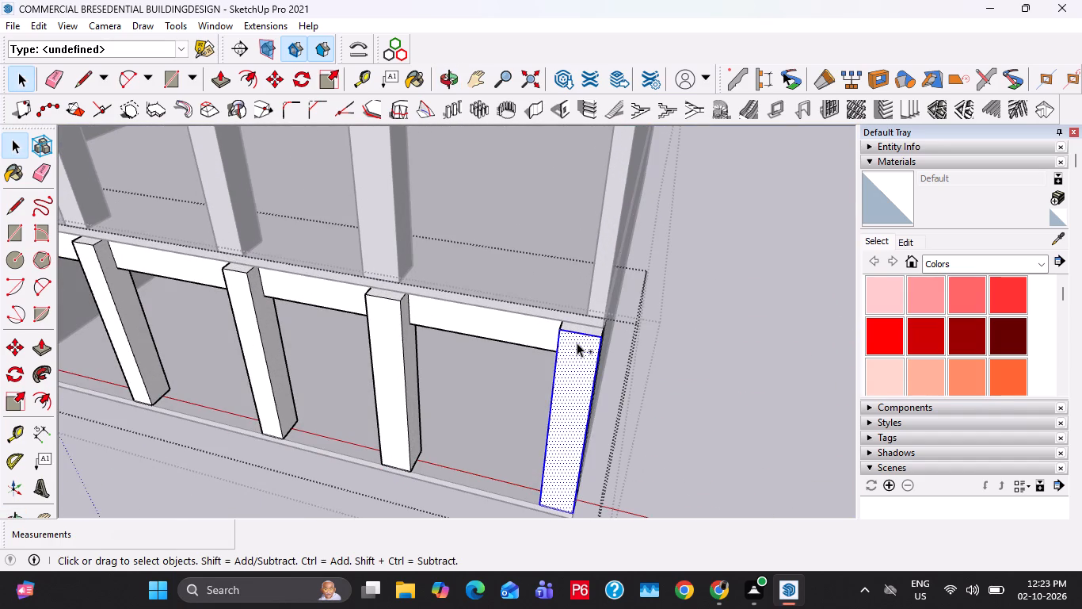
pyautogui.hotkey('ctrl', 'c')
pyautogui.press('Escape')
pyautogui.press('Escape')
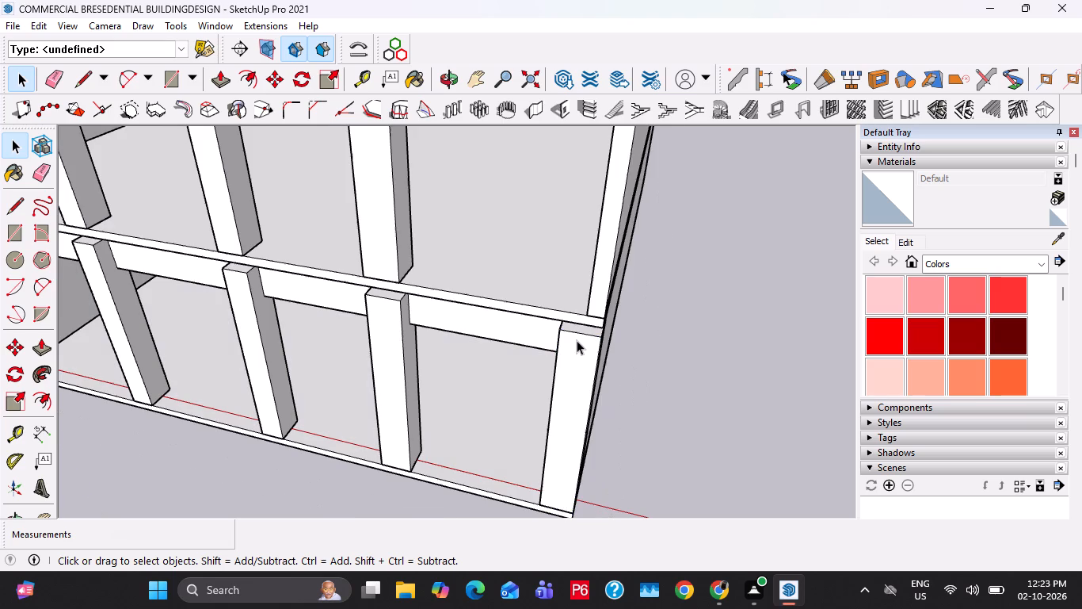
pyautogui.hotkey('ctrl', 'v')
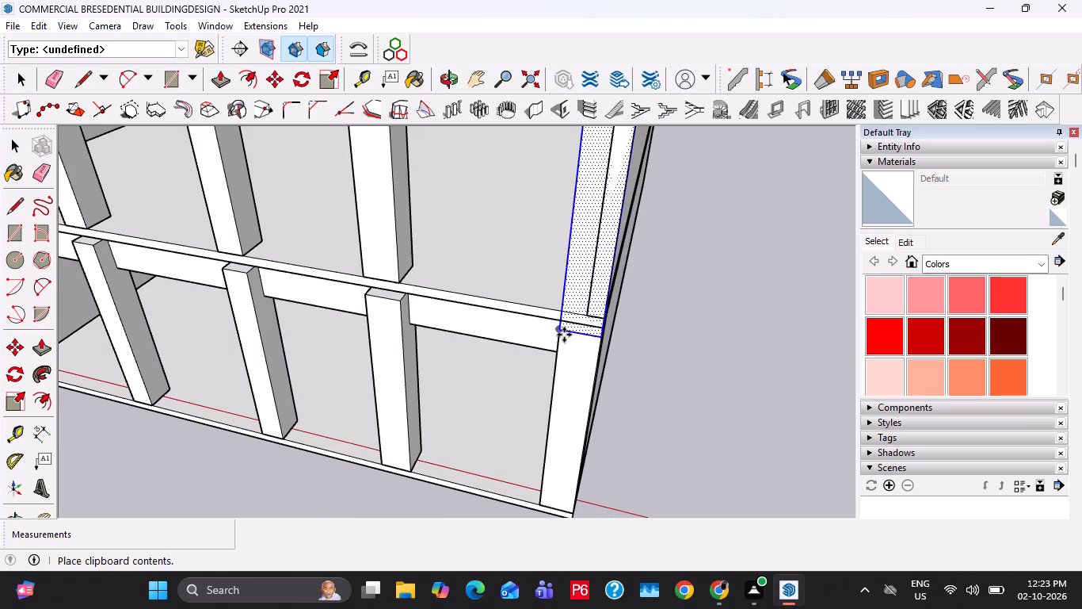
pyautogui.scroll(4, 566, 326)
pyautogui.moveTo(580, 324); pyautogui.dragTo(437, 278, button='middle')
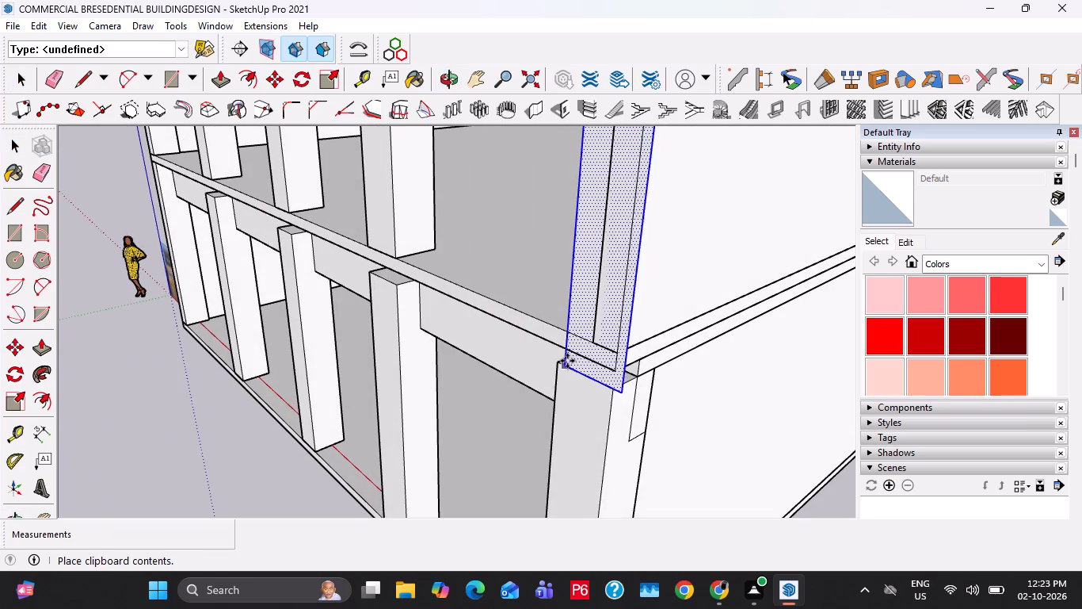
pyautogui.click(590, 343)
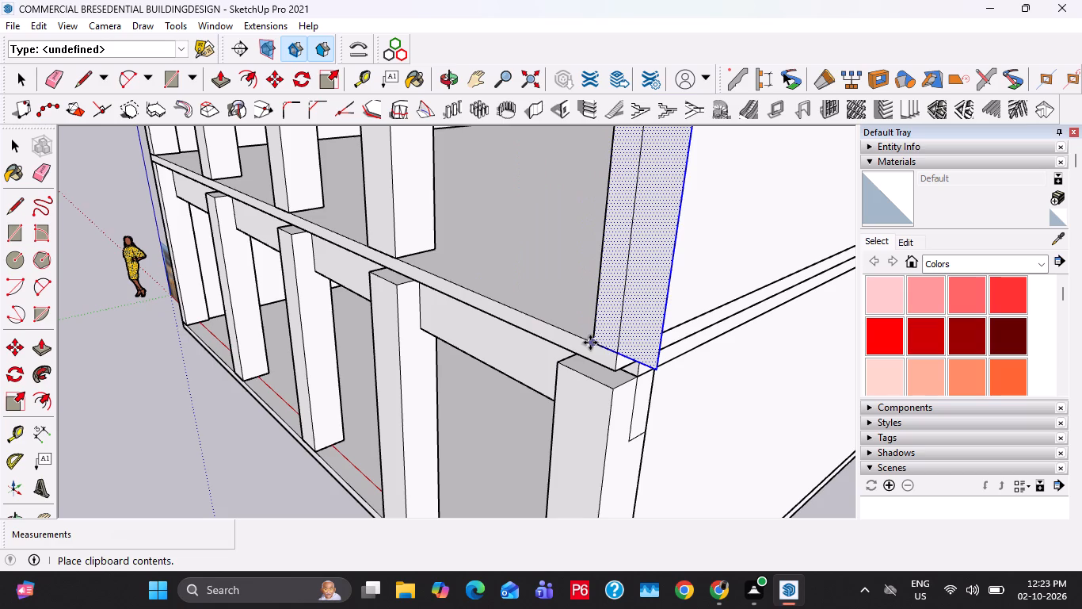
# Move the pasted column face about 1' along the red axis so its outer bottom corner meets the slab corner.
pyautogui.click(655, 370)
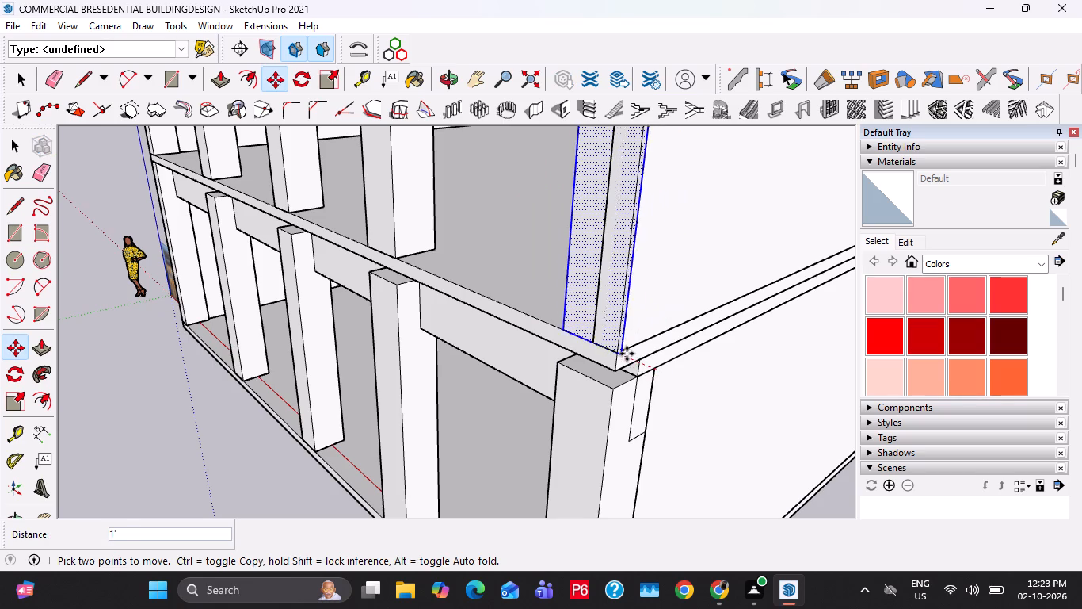
pyautogui.click(619, 354)
pyautogui.press('space')
# Move the middle storey group together with the pasted column face so its slab corner meets the ground-floor group's upper slab corner.
pyautogui.moveTo(613, 382); pyautogui.dragTo(640, 202, button='middle')
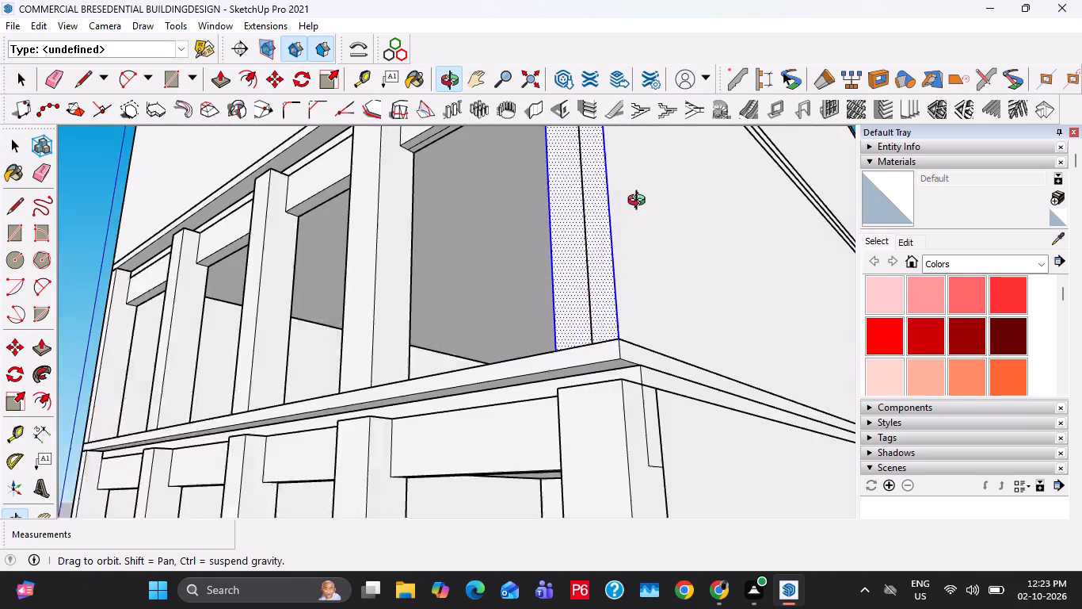
pyautogui.moveTo(640, 202); pyautogui.dragTo(634, 193, button='middle')
pyautogui.click(611, 358)
pyautogui.scroll(1, 610, 349)
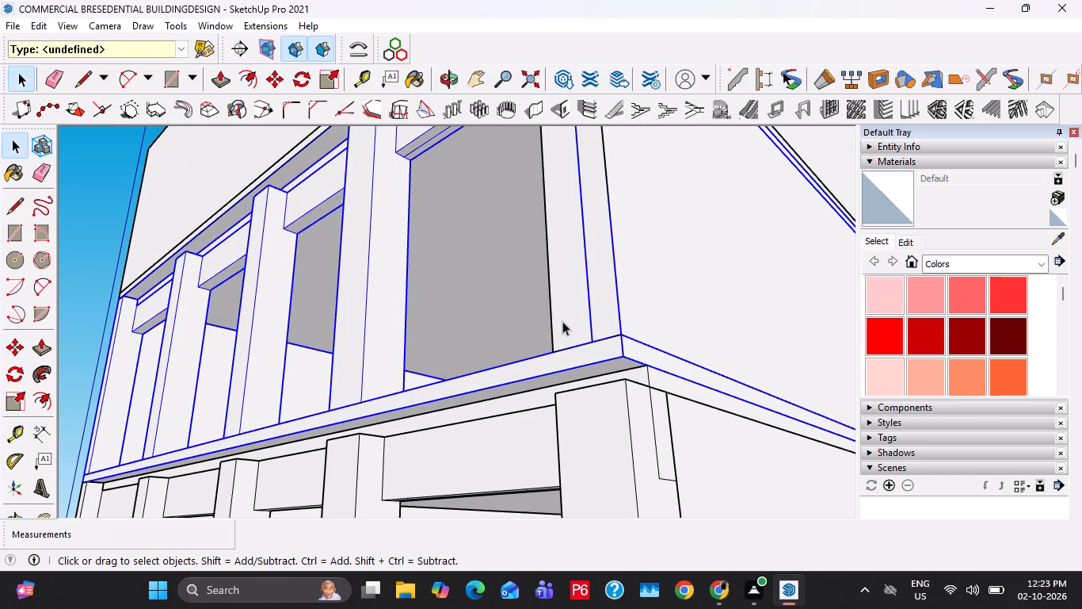
pyautogui.keyDown('ctrl'); pyautogui.doubleClick(574, 316); pyautogui.keyUp('ctrl')
pyautogui.moveTo(642, 358); pyautogui.dragTo(578, 335, button='middle')
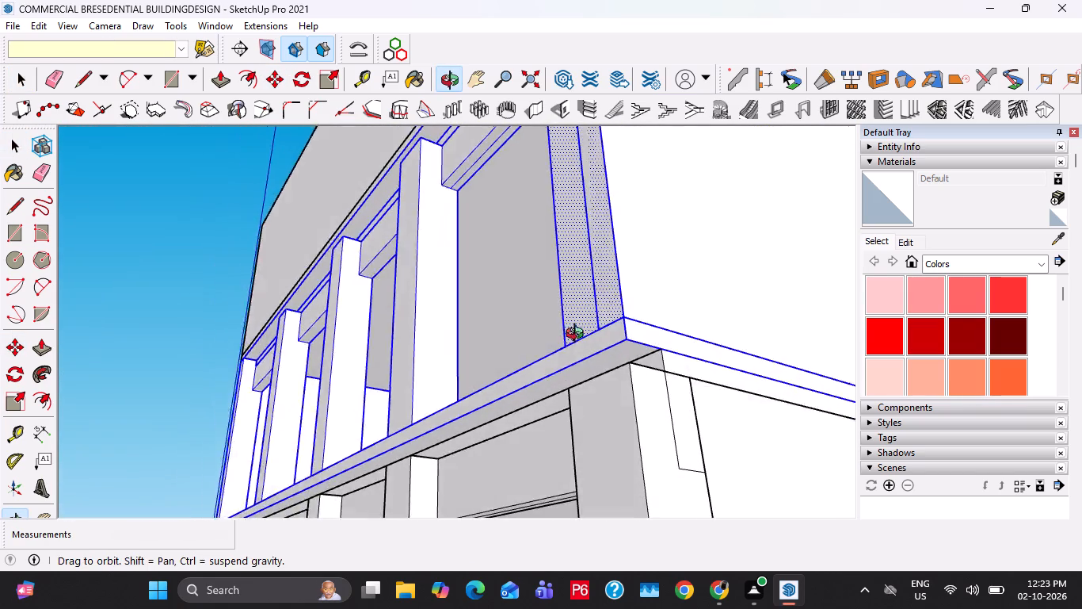
pyautogui.moveTo(578, 335); pyautogui.dragTo(561, 373, button='middle')
pyautogui.press('m')
pyautogui.click(624, 342)
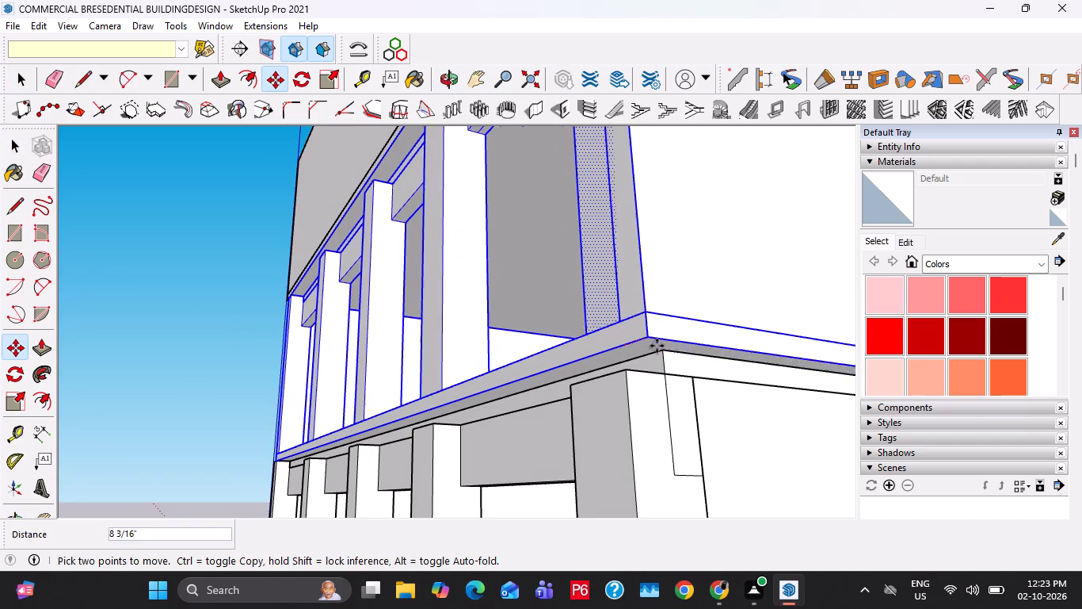
pyautogui.click(667, 352)
pyautogui.press('space')
pyautogui.scroll(-5, 559, 300)
pyautogui.moveTo(523, 241); pyautogui.dragTo(581, 327, button='middle')
pyautogui.scroll(3, 755, 178)
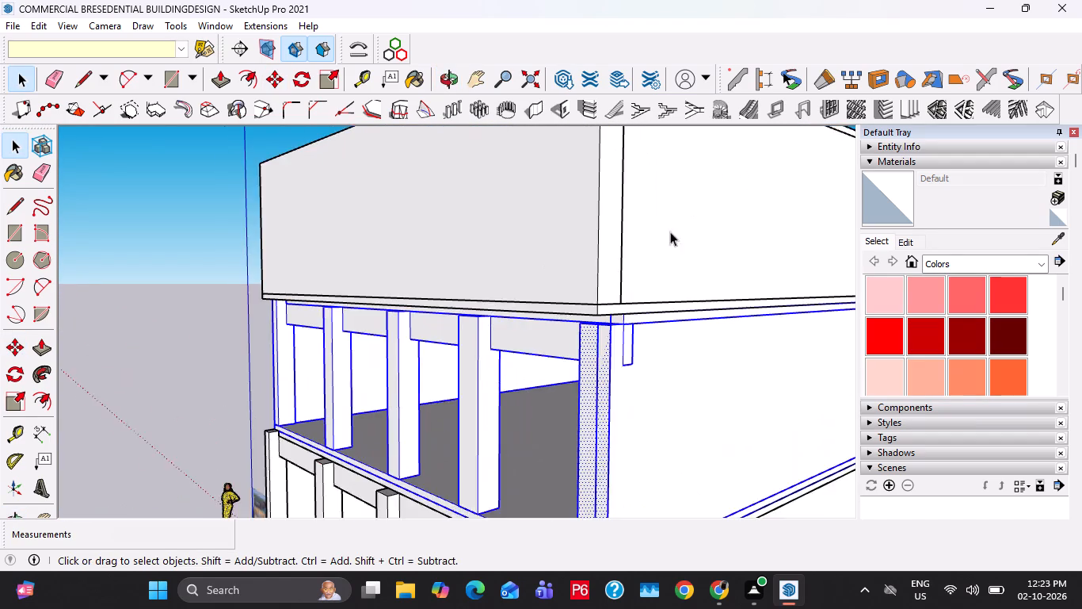
pyautogui.scroll(2, 670, 232)
pyautogui.moveTo(657, 324); pyautogui.dragTo(707, 213, button='middle')
pyautogui.scroll(-6, 704, 201)
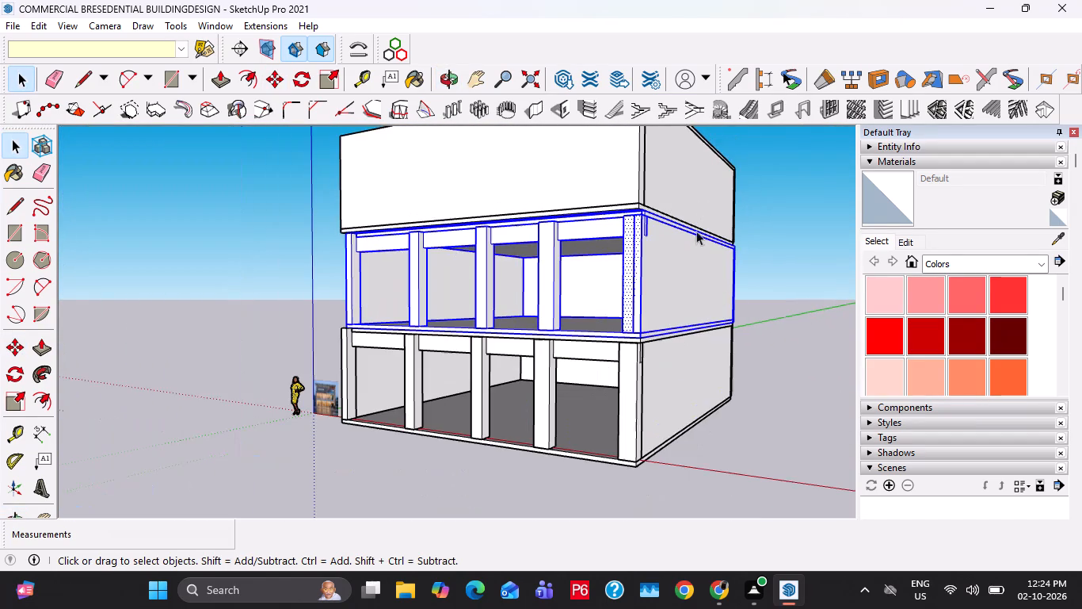
pyautogui.click(804, 408)
# Examine the facade's open end where the ground-floor end column and beam meet the middle storey's slab.
pyautogui.moveTo(507, 334); pyautogui.dragTo(585, 260, button='middle')
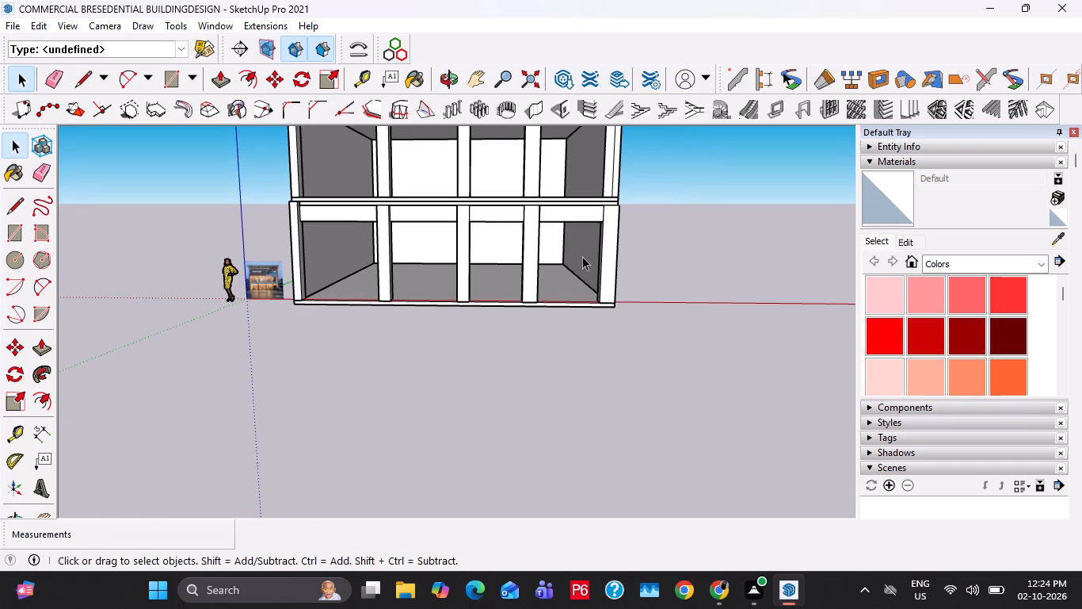
pyautogui.scroll(10, 592, 230)
pyautogui.moveTo(559, 188); pyautogui.dragTo(543, 290, button='middle')
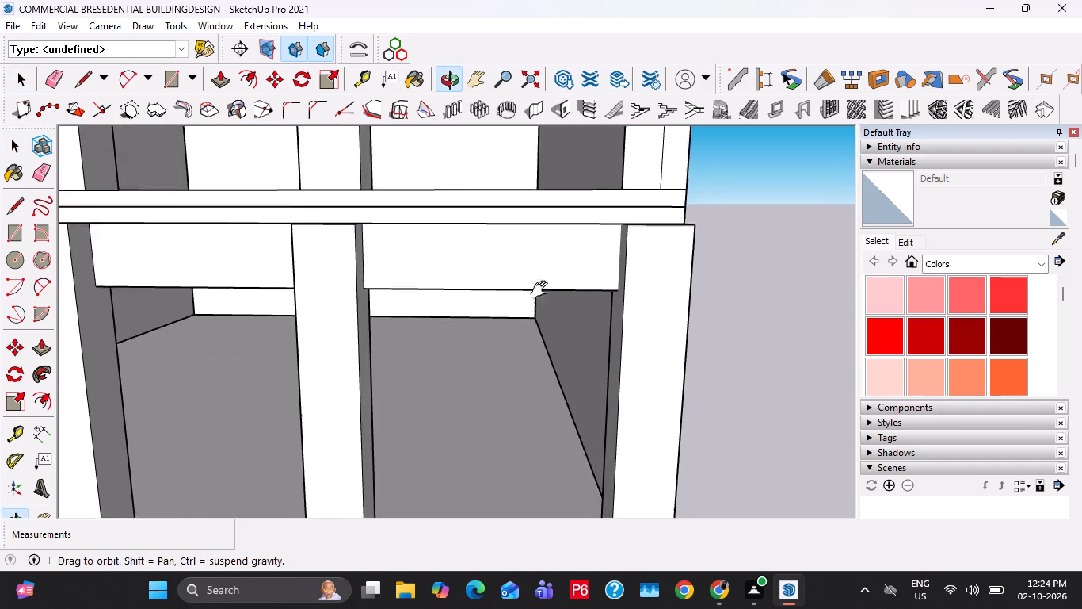
pyautogui.moveTo(543, 290); pyautogui.dragTo(539, 303, button='middle')
pyautogui.scroll(10, 612, 248)
pyautogui.moveTo(671, 263); pyautogui.dragTo(812, 281, button='middle')
pyautogui.scroll(-6, 588, 206)
pyautogui.moveTo(500, 236); pyautogui.dragTo(577, 189, button='middle')
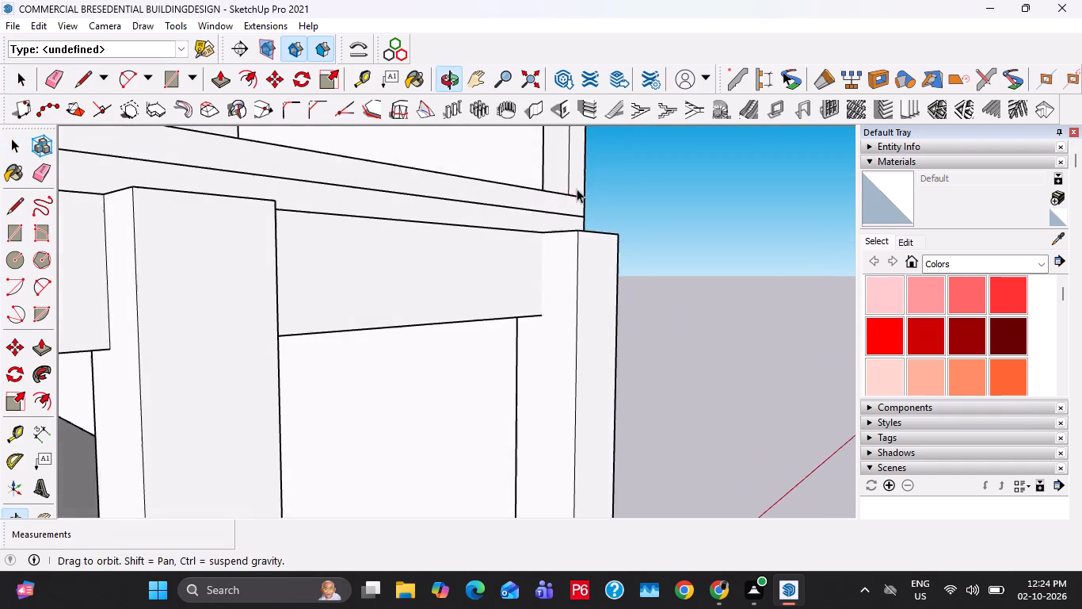
pyautogui.moveTo(577, 189); pyautogui.dragTo(577, 190, button='middle')
pyautogui.click(520, 218)
pyautogui.scroll(-11, 512, 220)
pyautogui.click(605, 274)
pyautogui.moveTo(562, 288); pyautogui.dragTo(375, 308, button='middle')
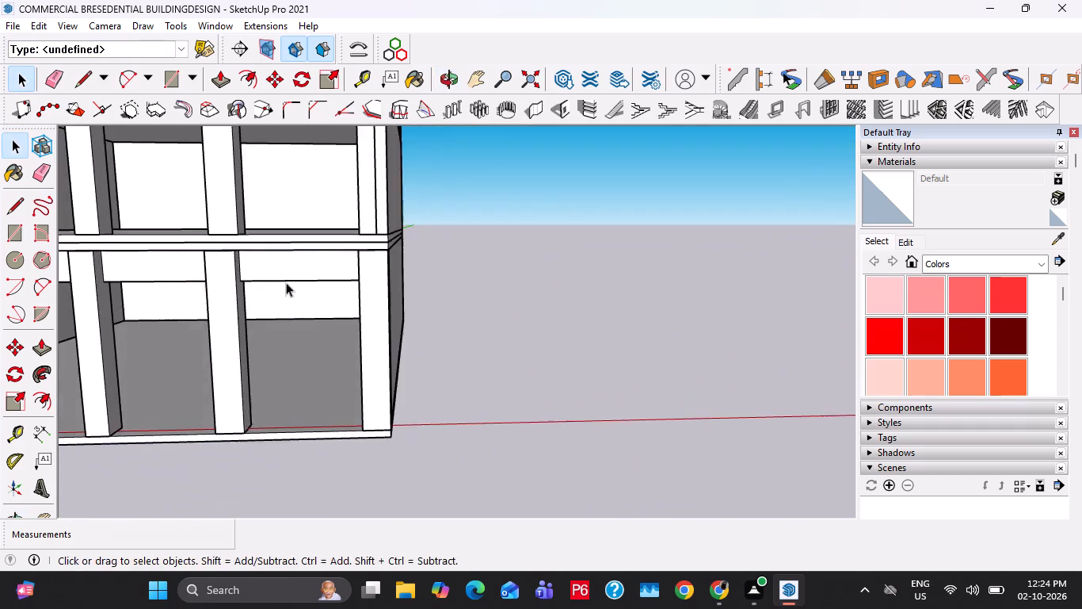
pyautogui.keyDown('shift'); pyautogui.moveTo(258, 270); pyautogui.dragTo(361, 334, button='middle'); pyautogui.keyUp('shift')
pyautogui.scroll(3, 460, 251)
# Inside the middle storey's group, push the front end face of the end wall back 1'.
pyautogui.click(476, 266)
pyautogui.moveTo(481, 282); pyautogui.dragTo(581, 329, button='middle')
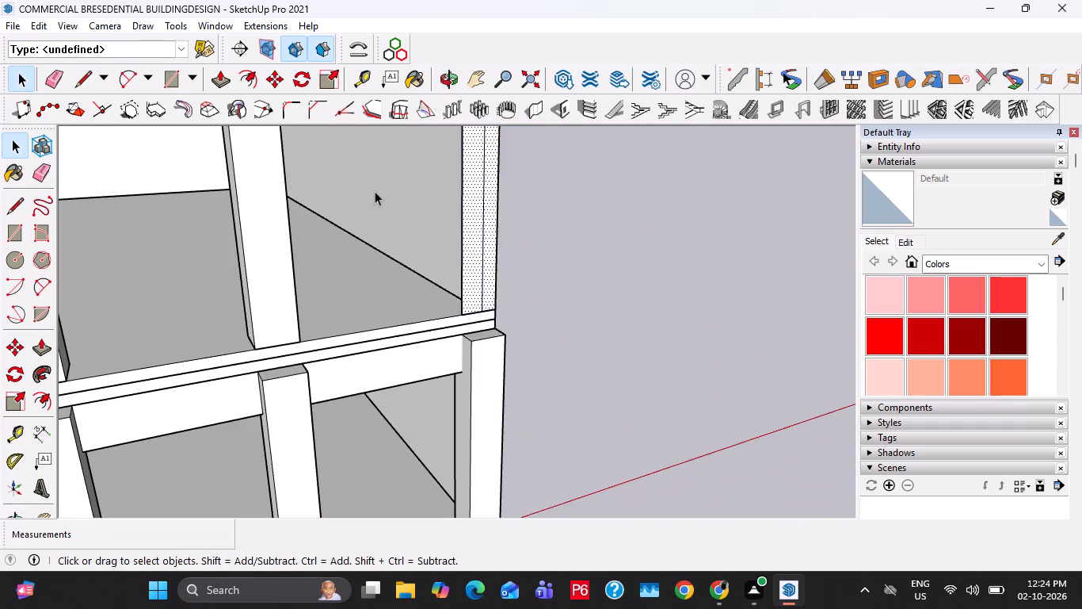
pyautogui.doubleClick(375, 191)
pyautogui.scroll(2, 444, 216)
pyautogui.press('p')
pyautogui.click(486, 244)
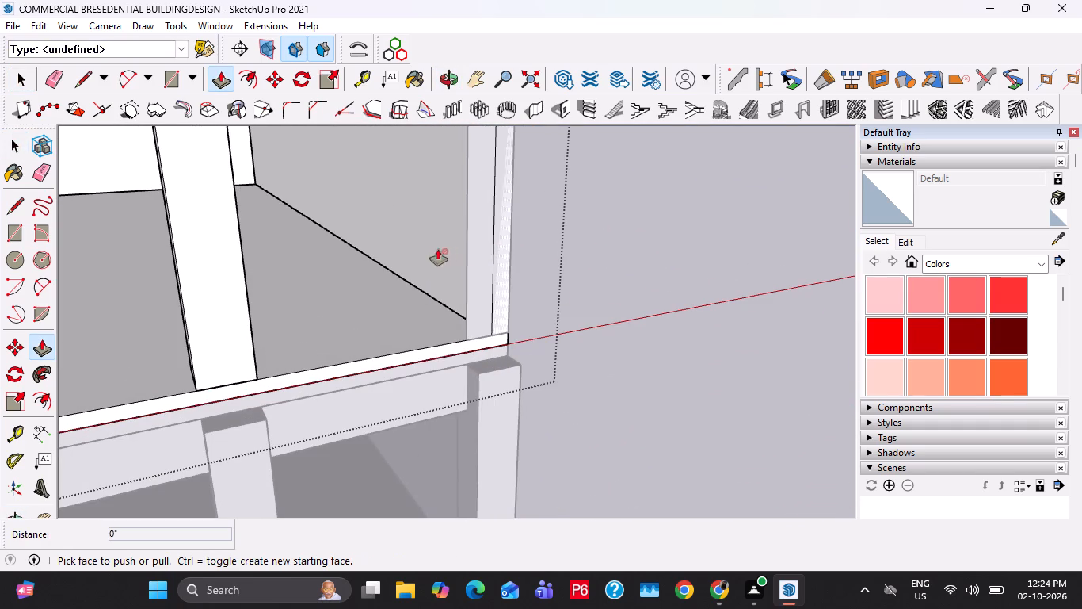
pyautogui.moveTo(440, 255); pyautogui.dragTo(611, 282, button='middle')
pyautogui.press('space')
pyautogui.doubleClick(457, 278)
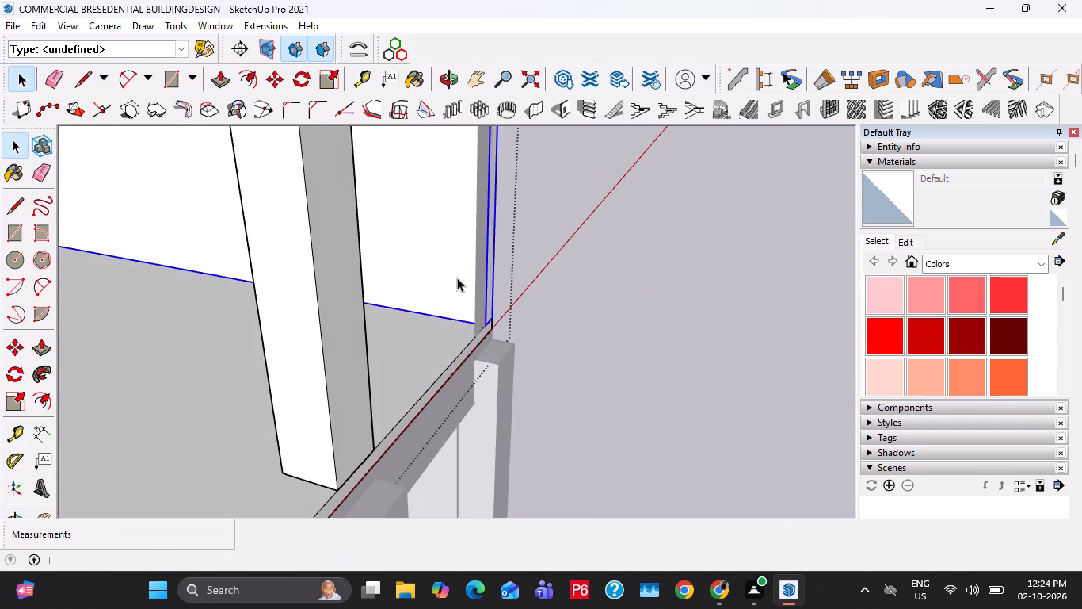
pyautogui.press('p')
pyautogui.click(486, 281)
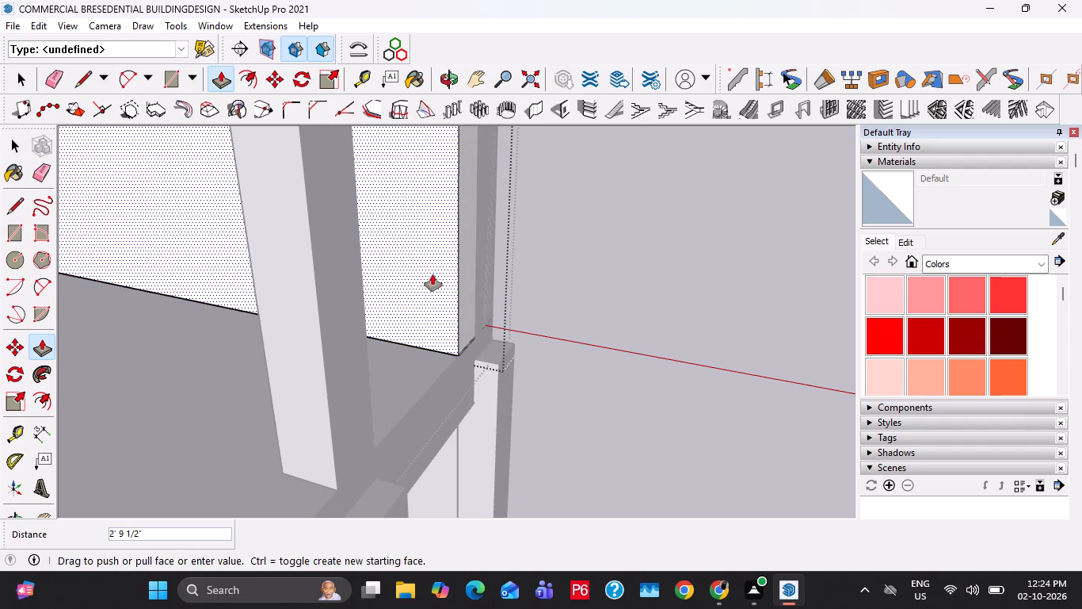
pyautogui.press('space')
pyautogui.click(497, 259)
pyautogui.press('p')
pyautogui.click(488, 261)
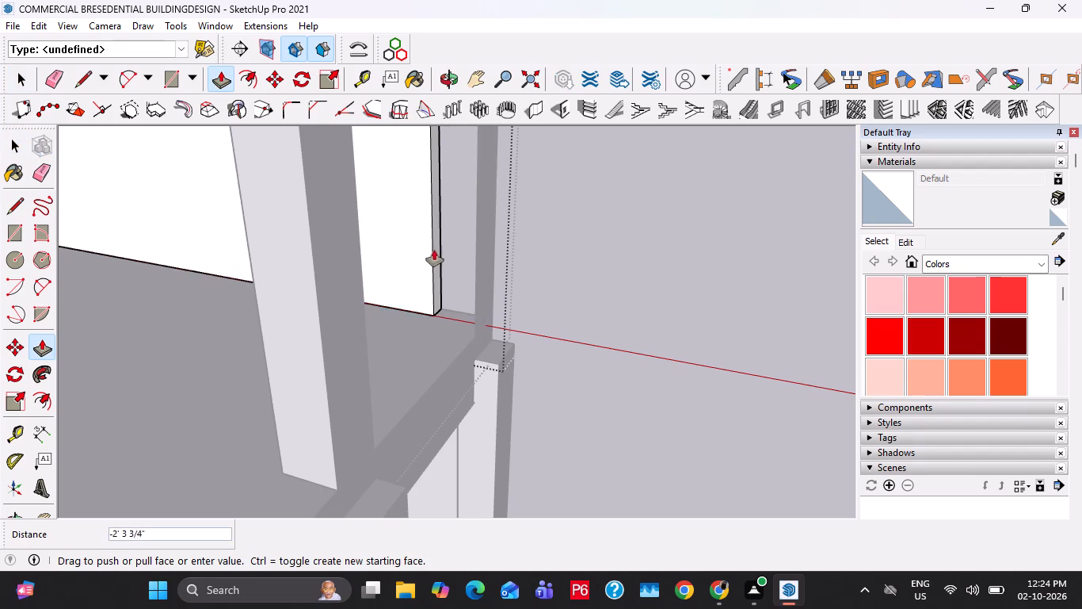
pyautogui.write("1'")
pyautogui.press('Return')
pyautogui.moveTo(481, 260); pyautogui.dragTo(528, 284, button='middle')
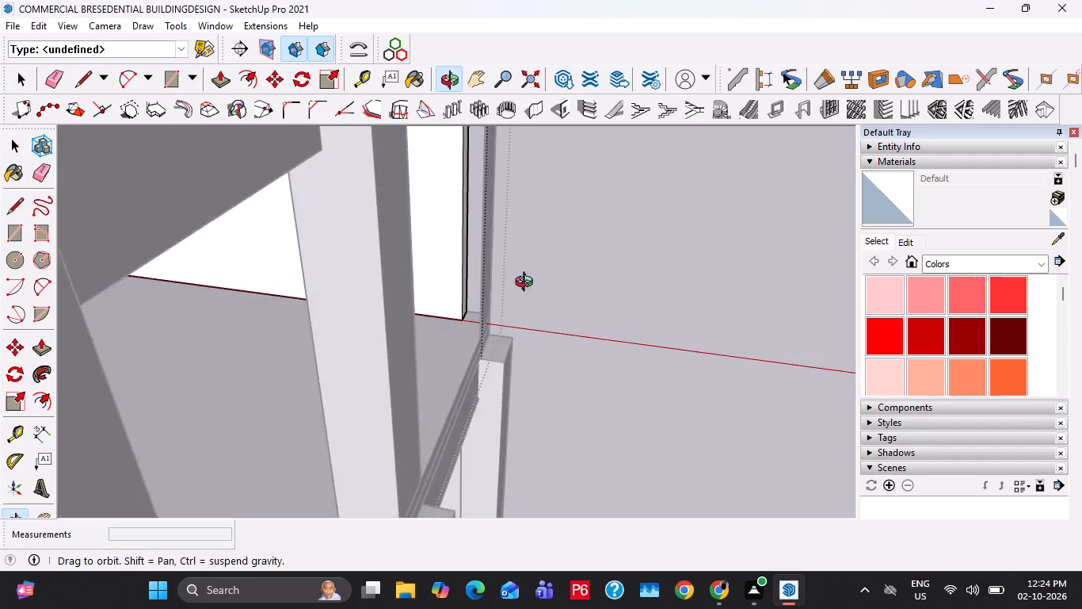
pyautogui.moveTo(528, 284); pyautogui.dragTo(531, 283, button='middle')
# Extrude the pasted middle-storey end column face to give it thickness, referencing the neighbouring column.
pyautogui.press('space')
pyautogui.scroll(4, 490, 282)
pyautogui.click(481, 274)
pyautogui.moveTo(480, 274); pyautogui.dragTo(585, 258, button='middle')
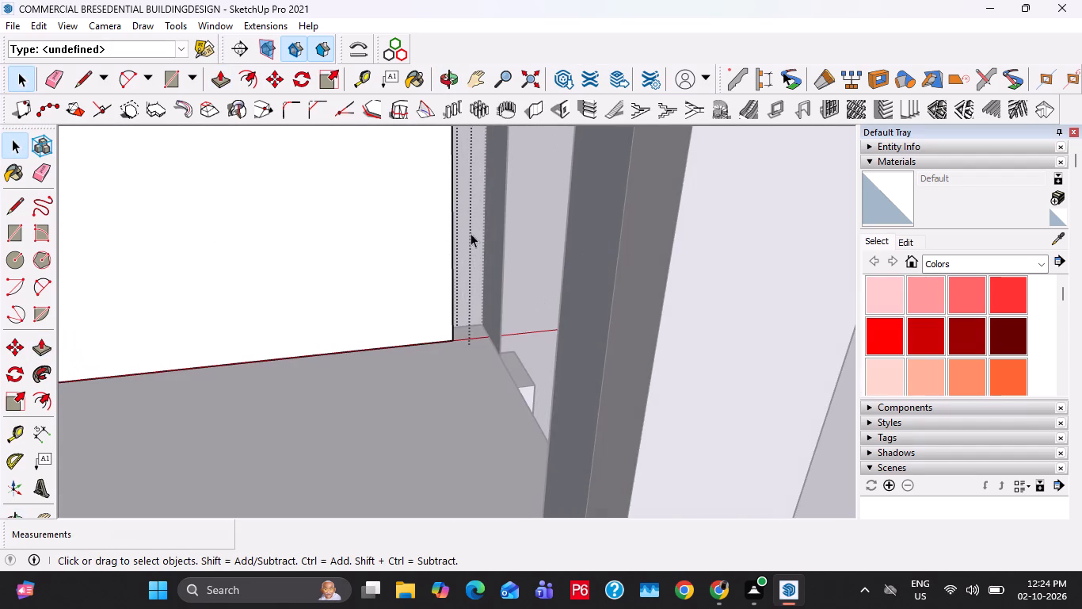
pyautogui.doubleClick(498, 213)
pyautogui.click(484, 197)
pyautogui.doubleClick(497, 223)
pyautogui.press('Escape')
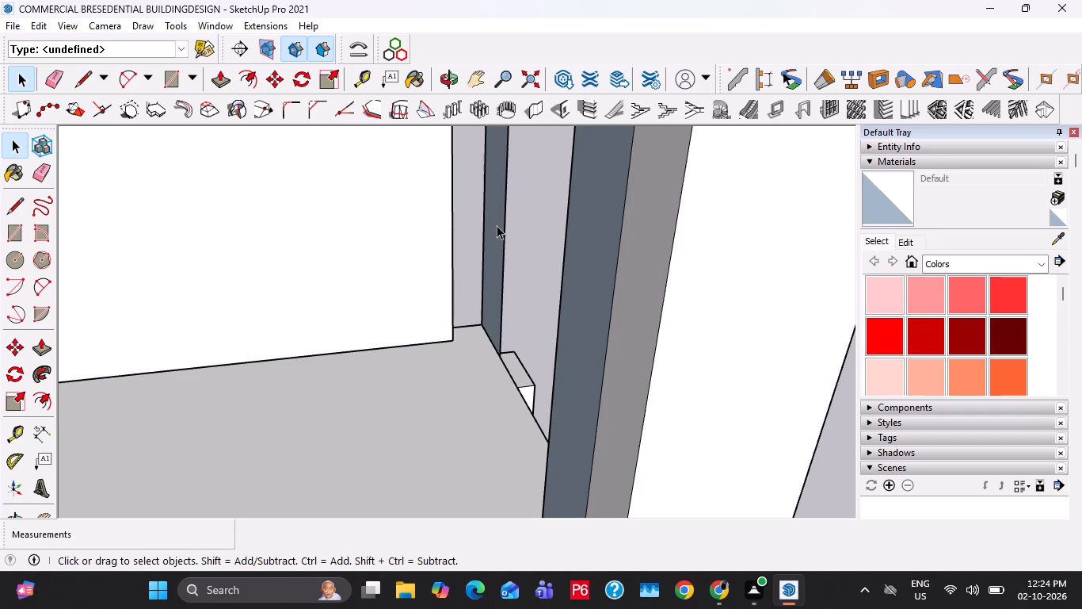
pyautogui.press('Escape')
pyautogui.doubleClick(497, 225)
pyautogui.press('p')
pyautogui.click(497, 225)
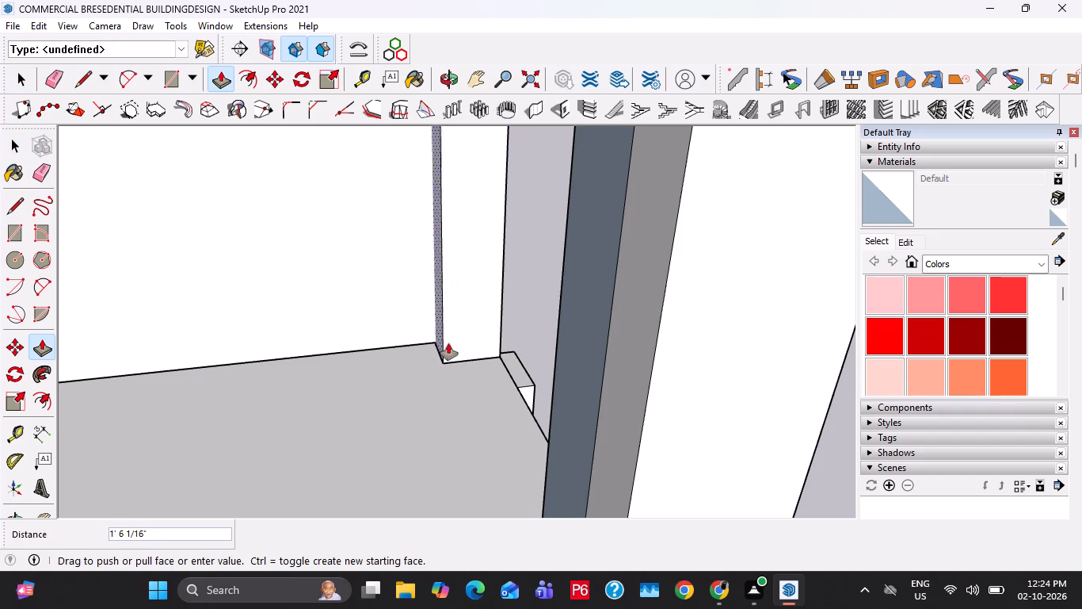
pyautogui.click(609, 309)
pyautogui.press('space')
# Examine the facade's open end and how the columns and slabs line up between the ground and middle storeys.
pyautogui.moveTo(541, 263); pyautogui.dragTo(385, 259, button='middle')
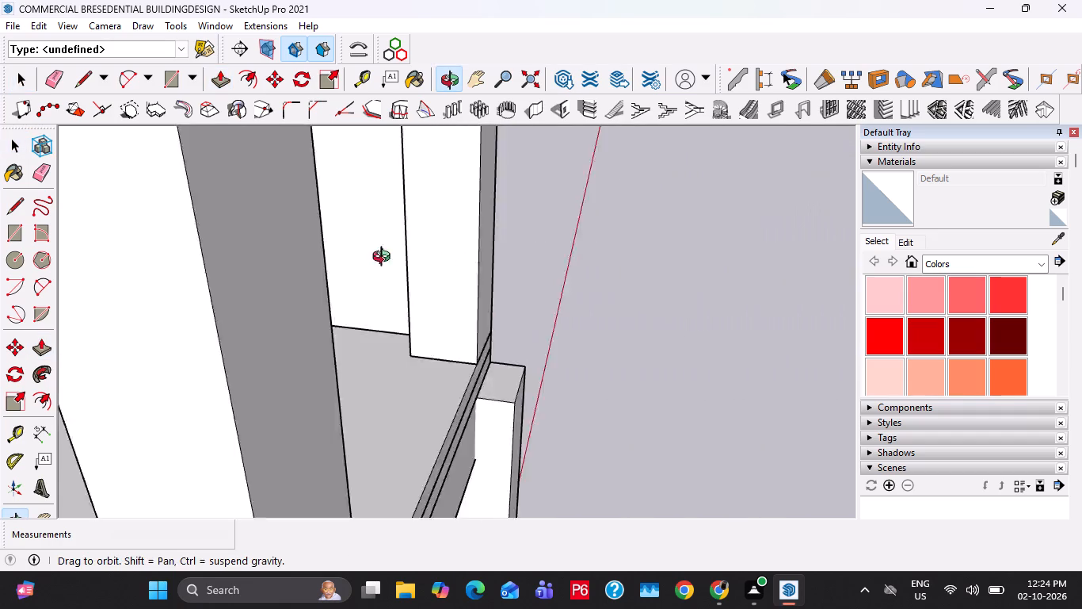
pyautogui.moveTo(385, 259); pyautogui.dragTo(242, 235, button='middle')
pyautogui.press('Escape')
pyautogui.scroll(-14, 407, 289)
pyautogui.moveTo(307, 262); pyautogui.dragTo(470, 298, button='middle')
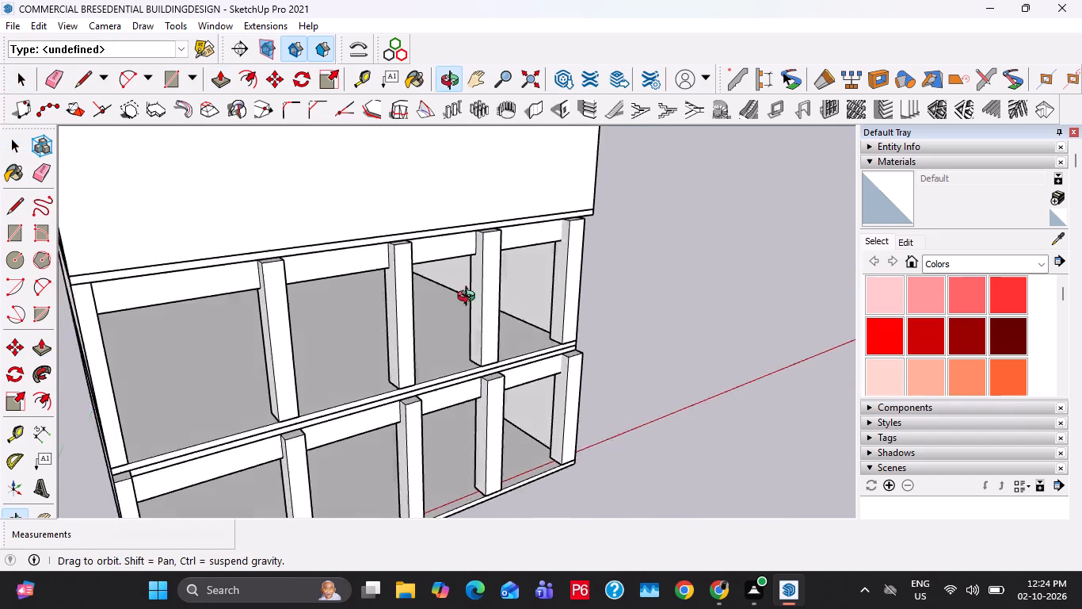
pyautogui.moveTo(470, 298); pyautogui.dragTo(330, 228, button='middle')
pyautogui.scroll(-4, 328, 218)
pyautogui.scroll(17, 274, 303)
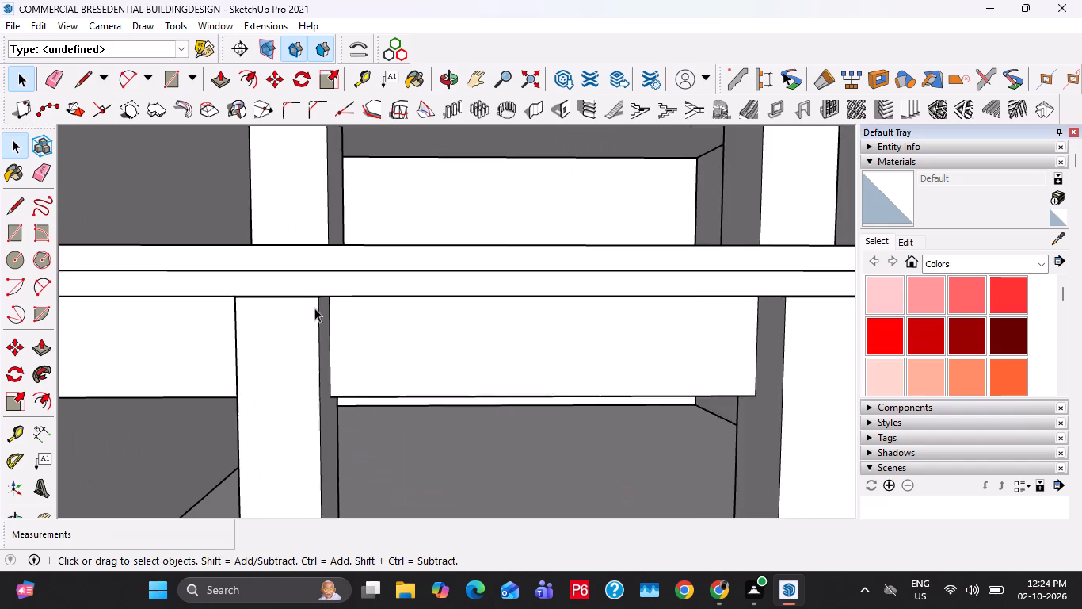
pyautogui.moveTo(326, 209); pyautogui.dragTo(596, 284, button='middle')
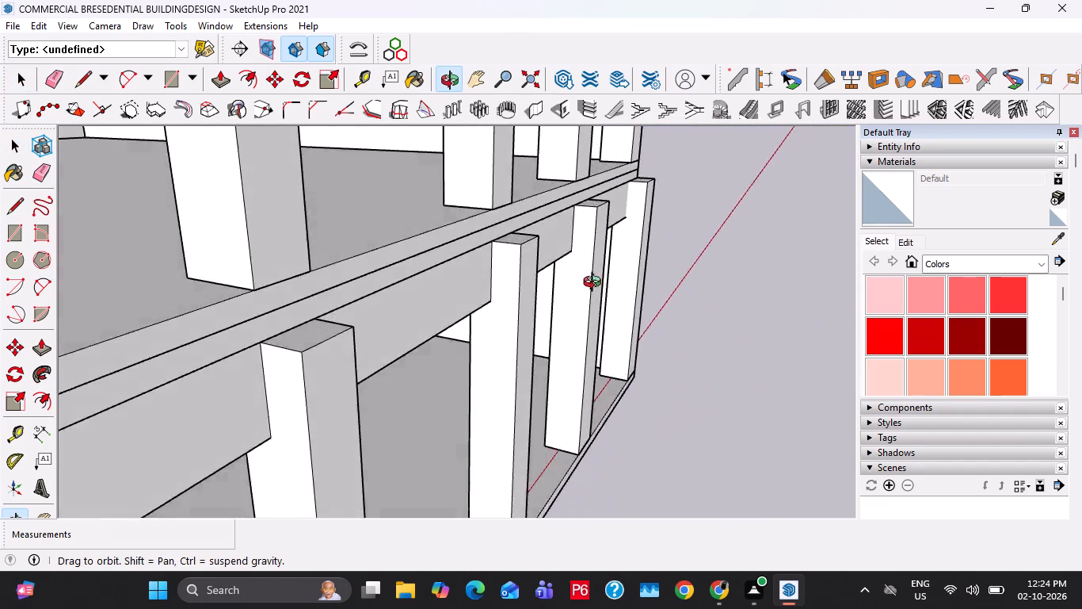
pyautogui.moveTo(596, 284); pyautogui.dragTo(330, 274, button='middle')
pyautogui.moveTo(324, 276); pyautogui.dragTo(320, 276, button='middle')
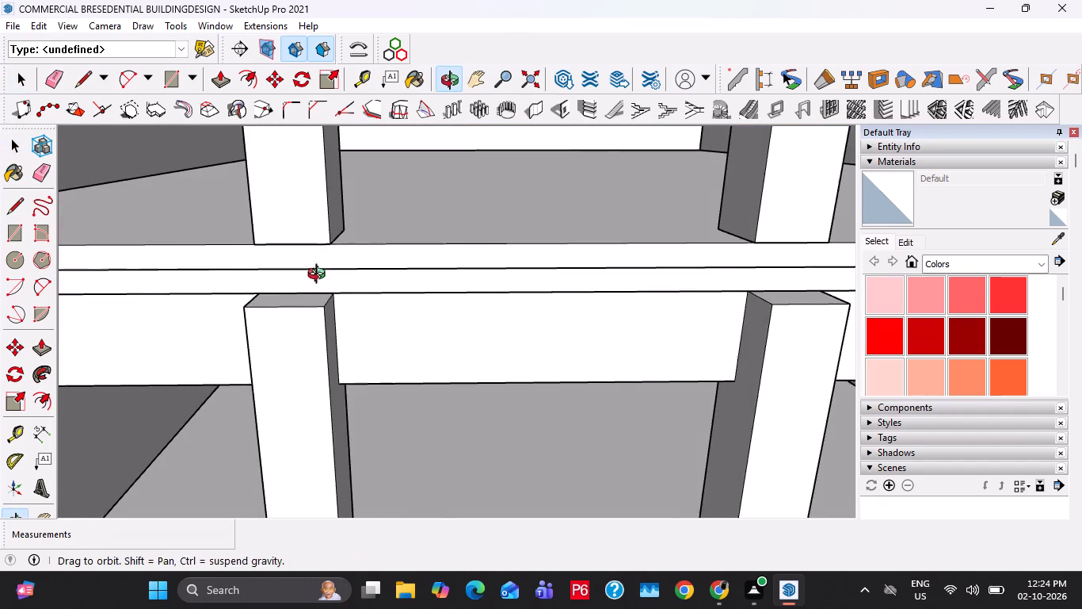
pyautogui.moveTo(320, 276); pyautogui.dragTo(300, 280, button='middle')
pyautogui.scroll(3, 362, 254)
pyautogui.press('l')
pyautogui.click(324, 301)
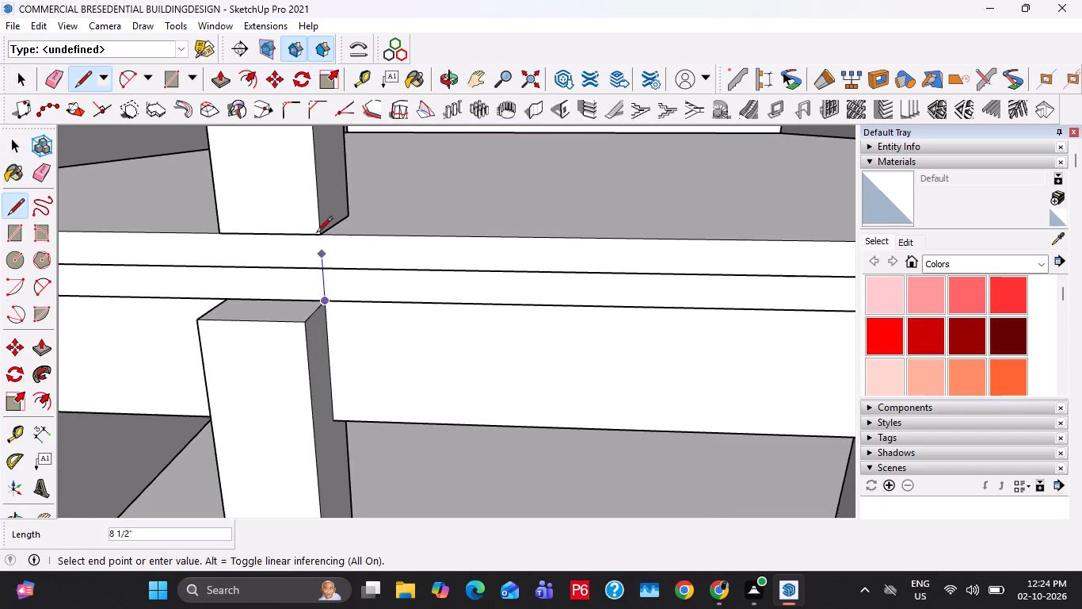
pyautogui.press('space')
# Compare the two column storeys of the model with the Paint Hub reference image beside it.
pyautogui.click(315, 227)
pyautogui.scroll(-3, 308, 202)
pyautogui.moveTo(305, 213); pyautogui.dragTo(226, 169, button='middle')
pyautogui.scroll(1, 230, 174)
pyautogui.scroll(-13, 257, 201)
pyautogui.scroll(5, 264, 252)
pyautogui.scroll(-14, 276, 214)
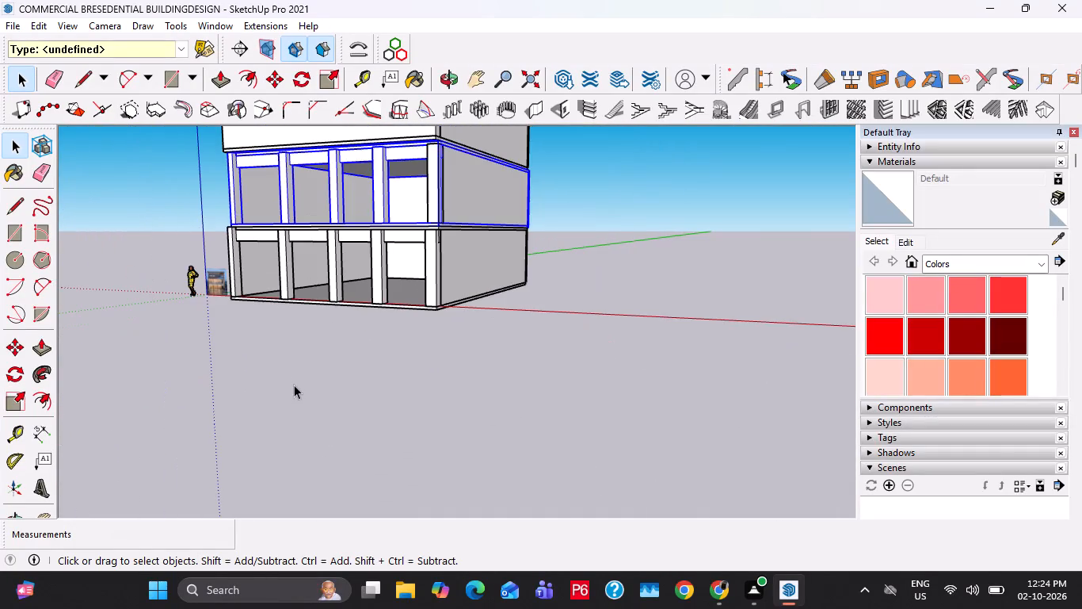
pyautogui.click(296, 380)
pyautogui.scroll(20, 227, 316)
pyautogui.scroll(11, 227, 316)
pyautogui.middleClick(197, 261)
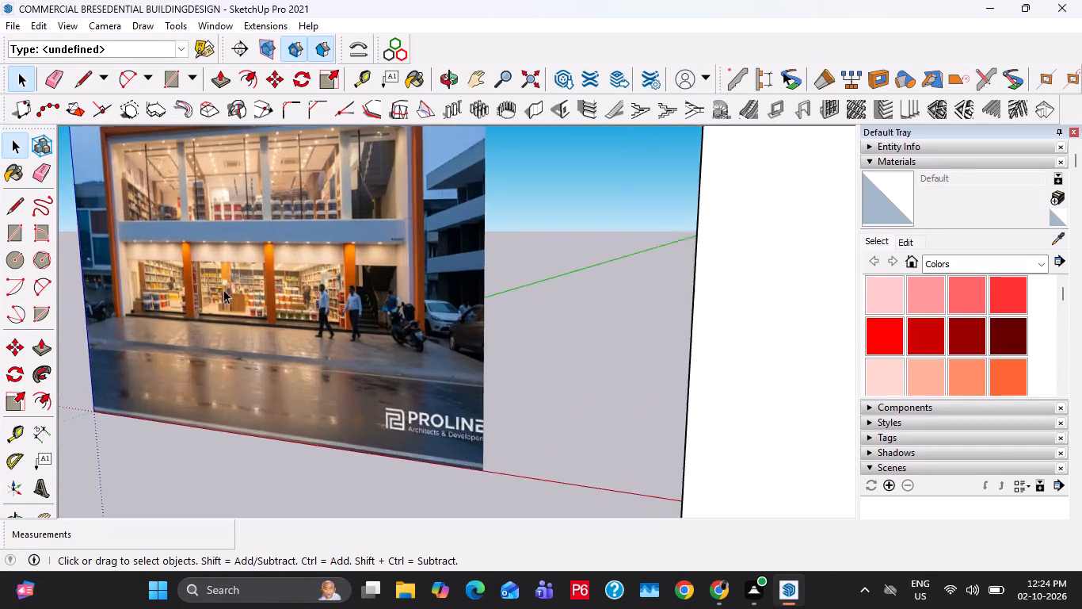
pyautogui.moveTo(223, 292); pyautogui.dragTo(330, 312, button='middle')
pyautogui.scroll(-12, 337, 301)
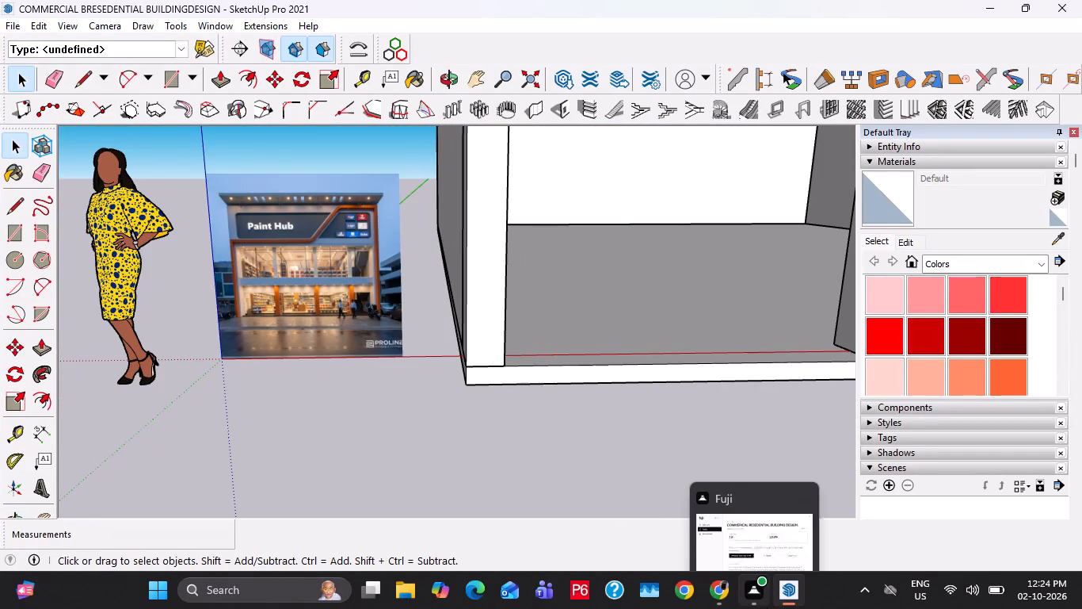
pyautogui.scroll(-1, 390, 246)
pyautogui.scroll(4, 337, 302)
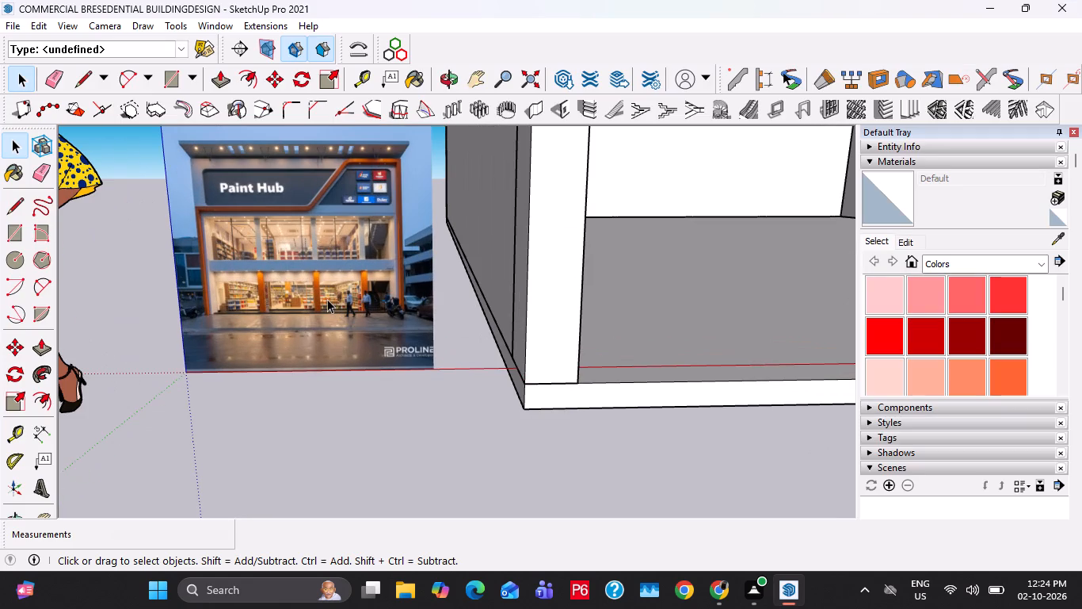
# Save the model.
pyautogui.hotkey('ctrl', 's')
# Examine the storefront columns, orange side frame and slab band in the Paint Hub reference image.
pyautogui.scroll(15, 240, 273)
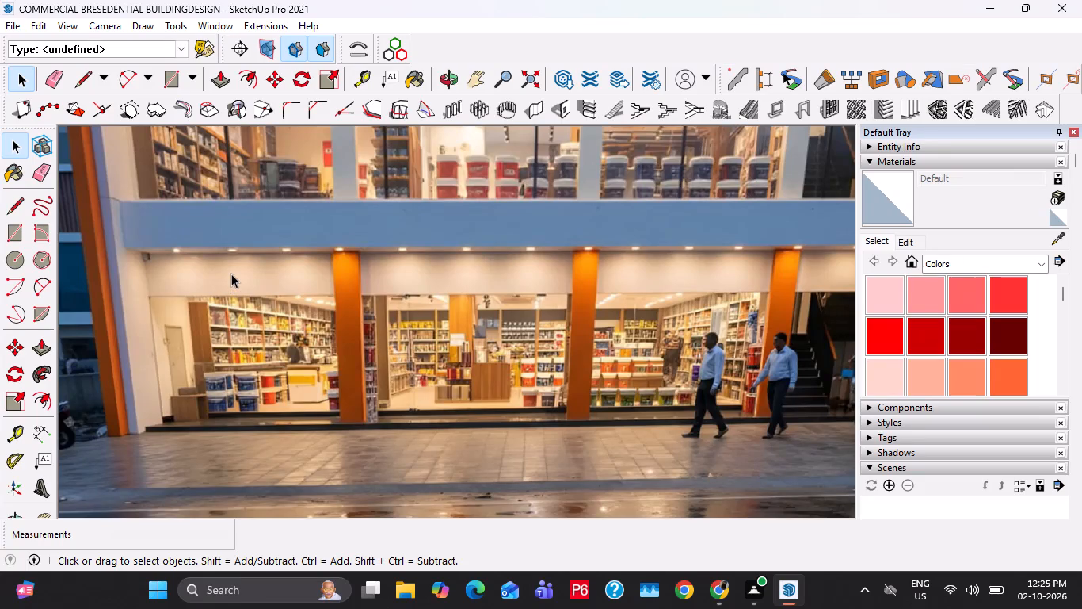
pyautogui.scroll(-2, 368, 211)
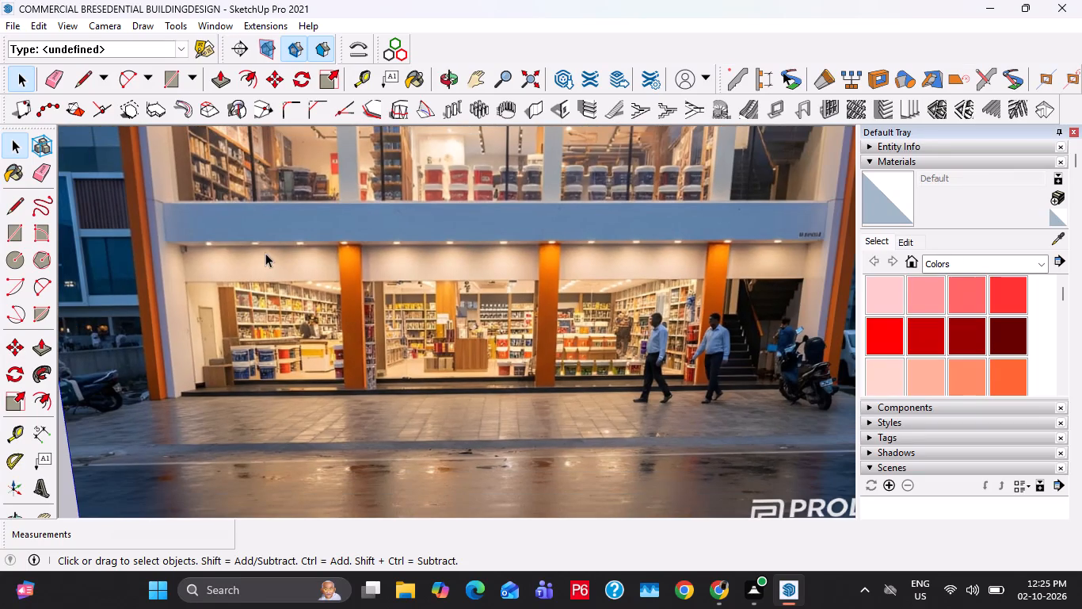
pyautogui.keyDown('shift'); pyautogui.moveTo(265, 259); pyautogui.dragTo(333, 339, button='middle'); pyautogui.keyUp('shift')
pyautogui.keyDown('shift'); pyautogui.scroll(-4, 300, 247); pyautogui.keyUp('shift')
pyautogui.keyDown('shift'); pyautogui.moveTo(300, 260); pyautogui.dragTo(291, 303, button='middle'); pyautogui.keyUp('shift')
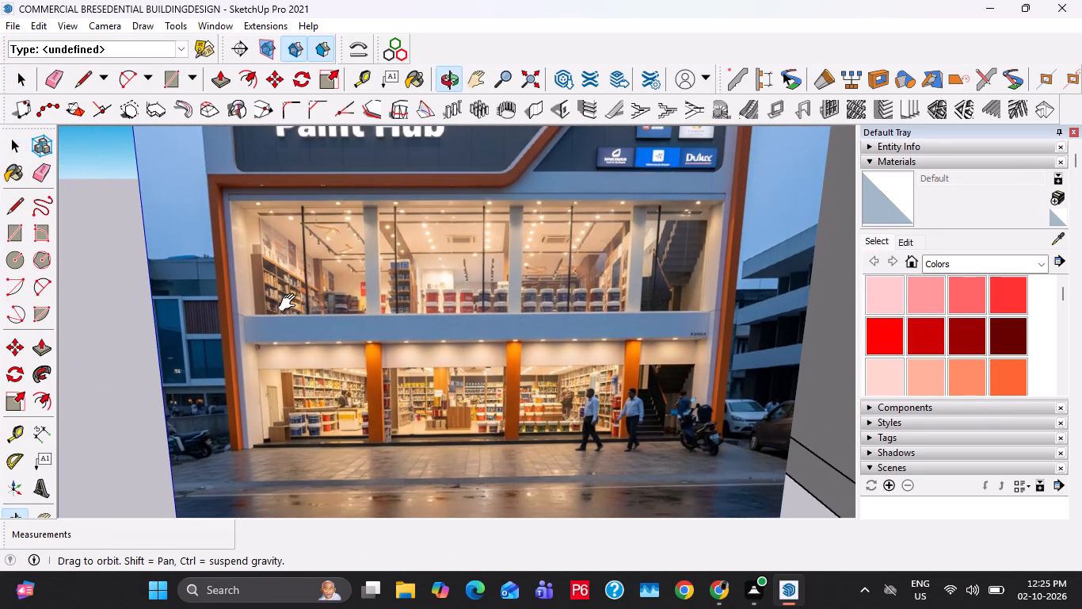
pyautogui.keyDown('shift'); pyautogui.moveTo(291, 303); pyautogui.dragTo(311, 345, button='middle'); pyautogui.keyUp('shift')
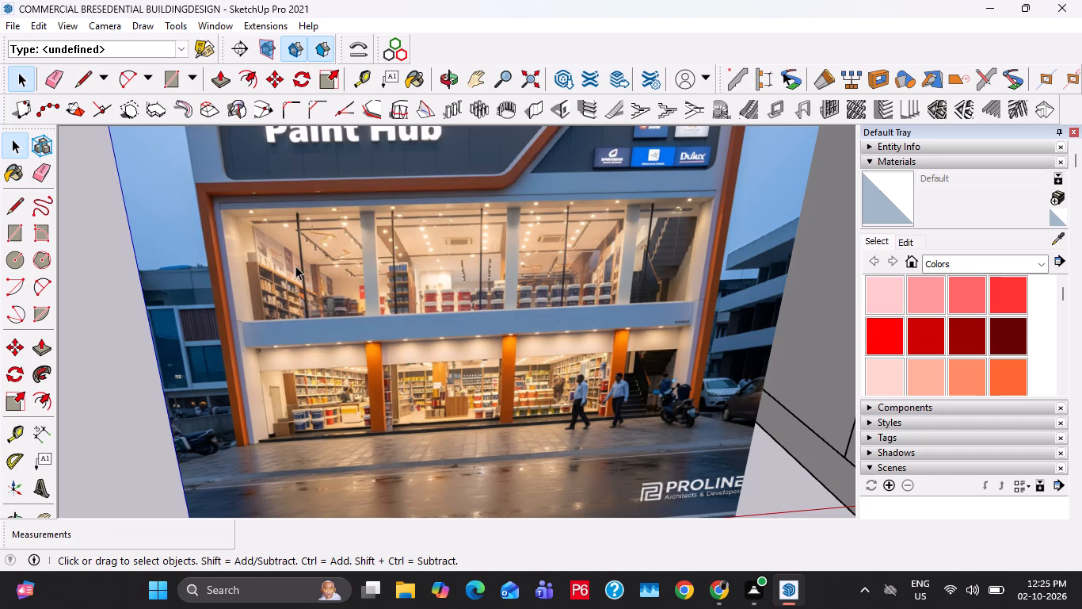
# Inside the ground-floor frame's nested group, push the end column's inner side face in 6" to narrow the column.
pyautogui.scroll(-7, 295, 266)
pyautogui.keyDown('shift'); pyautogui.moveTo(566, 341); pyautogui.dragTo(130, 342, button='middle'); pyautogui.keyUp('shift')
pyautogui.scroll(-15, 137, 331)
pyautogui.keyDown('shift'); pyautogui.moveTo(451, 338); pyautogui.dragTo(234, 403, button='middle'); pyautogui.keyUp('shift')
pyautogui.scroll(-1, 385, 316)
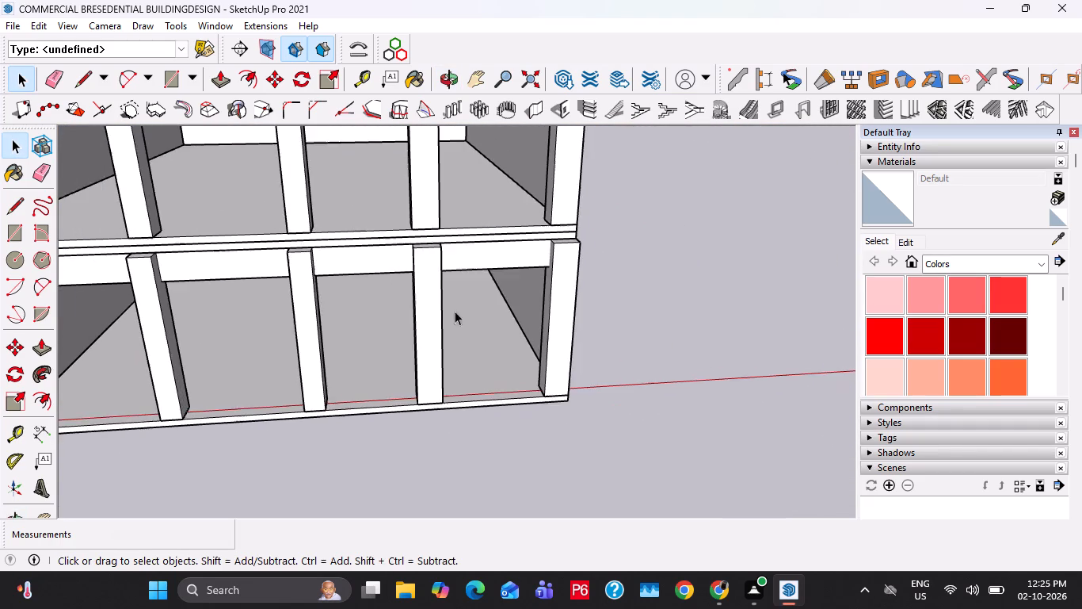
pyautogui.scroll(3, 529, 258)
pyautogui.doubleClick(570, 269)
pyautogui.moveTo(570, 270); pyautogui.dragTo(558, 368, button='middle')
pyautogui.scroll(3, 568, 268)
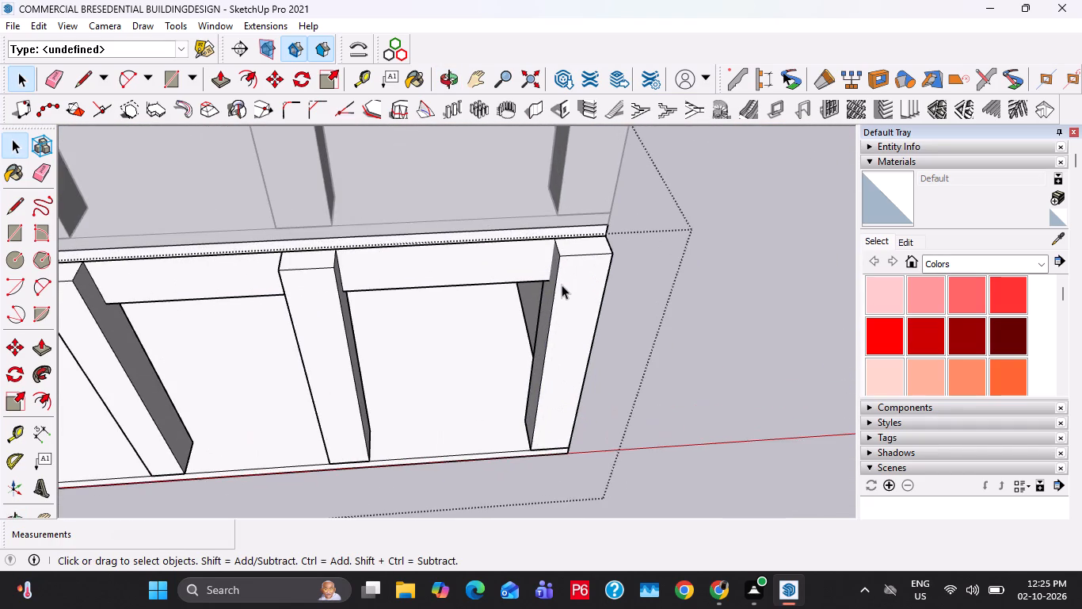
pyautogui.doubleClick(544, 324)
pyautogui.click(549, 302)
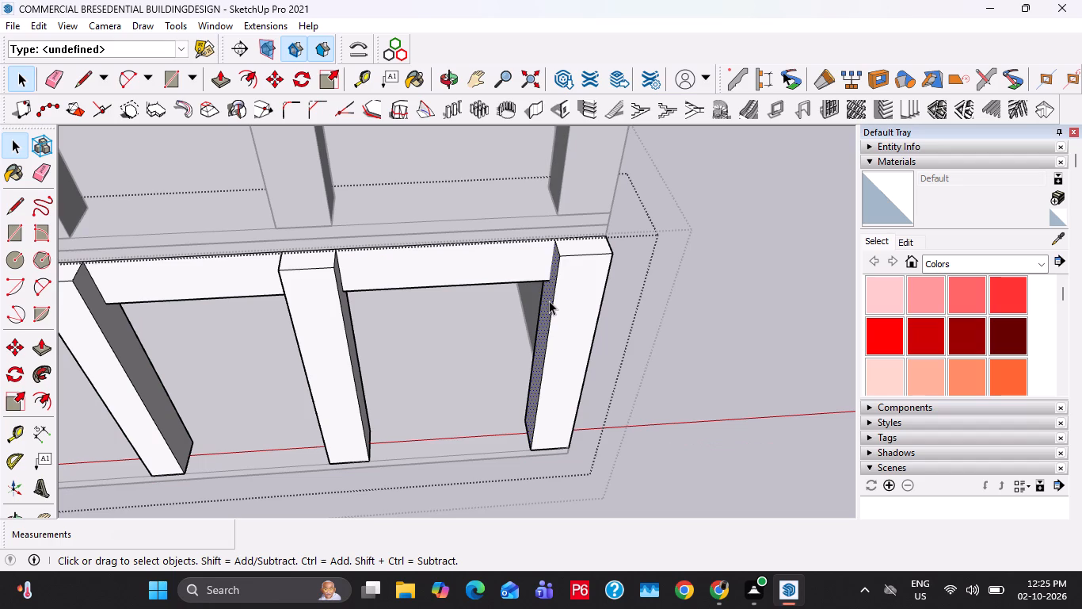
pyautogui.press('p')
pyautogui.click(549, 301)
pyautogui.write('6"')
pyautogui.press('Return')
pyautogui.press('space')
pyautogui.press('Escape')
pyautogui.press('Escape')
# Delete the separate pasted end column in front of the middle storey's end wall.
pyautogui.click(589, 170)
pyautogui.tripleClick(585, 173)
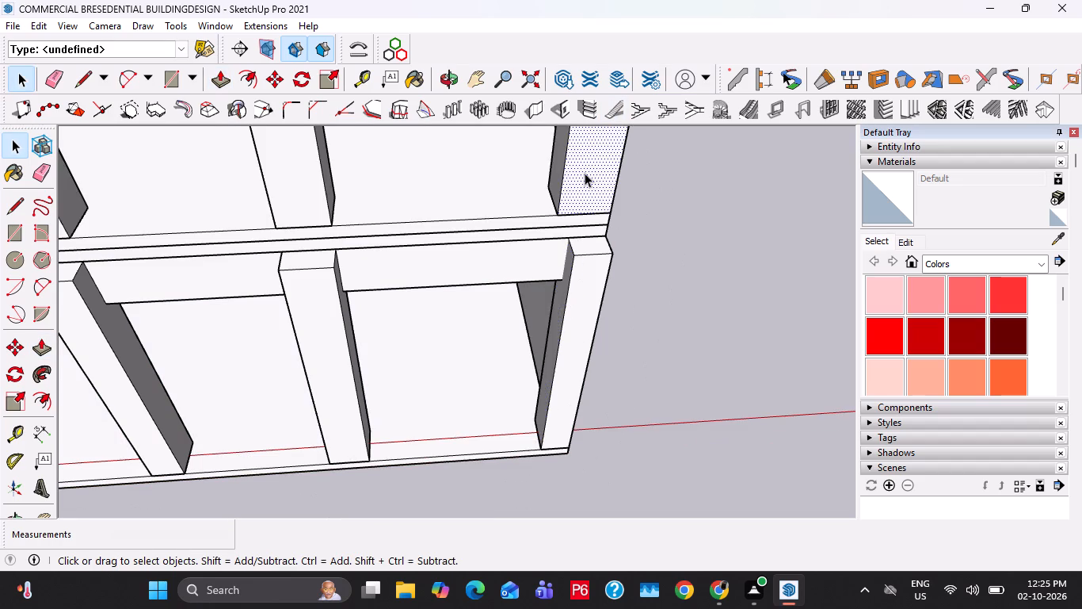
pyautogui.press('Delete')
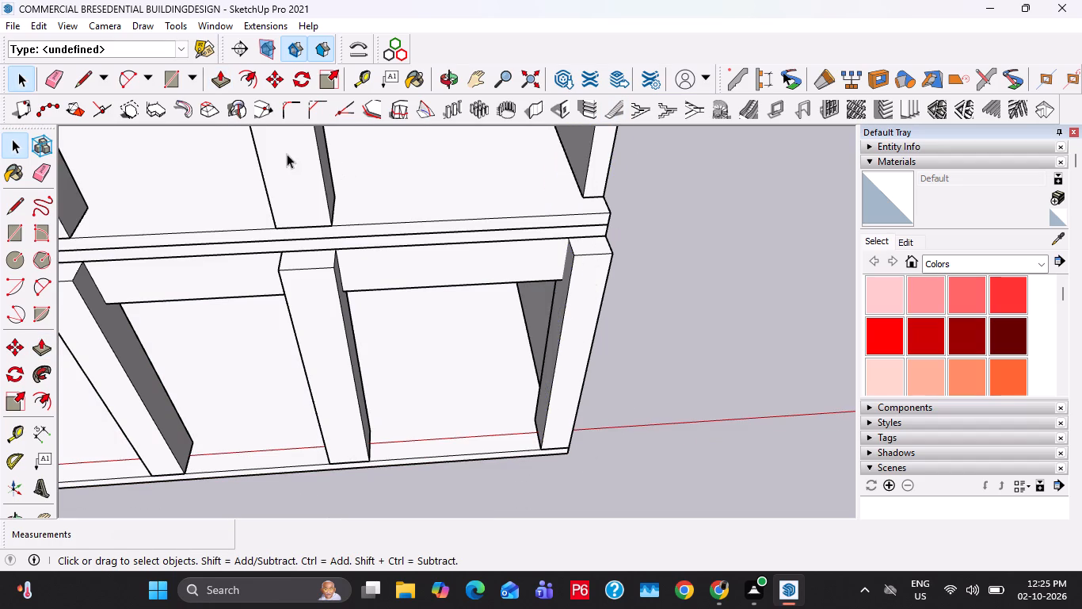
# Inside the ground-floor frame's nested group, pull the end column's top face up about 26' 7 3/4" to the top storey's roof level.
pyautogui.click(287, 156)
pyautogui.doubleClick(578, 281)
pyautogui.click(583, 243)
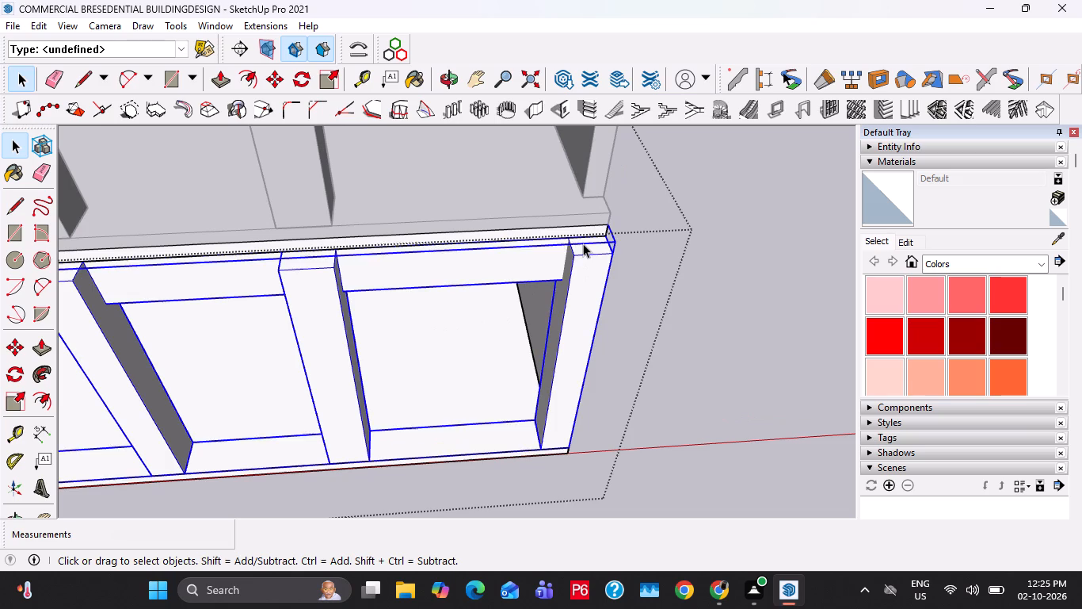
pyautogui.press('p')
pyautogui.click(583, 243)
pyautogui.press('space')
pyautogui.doubleClick(586, 275)
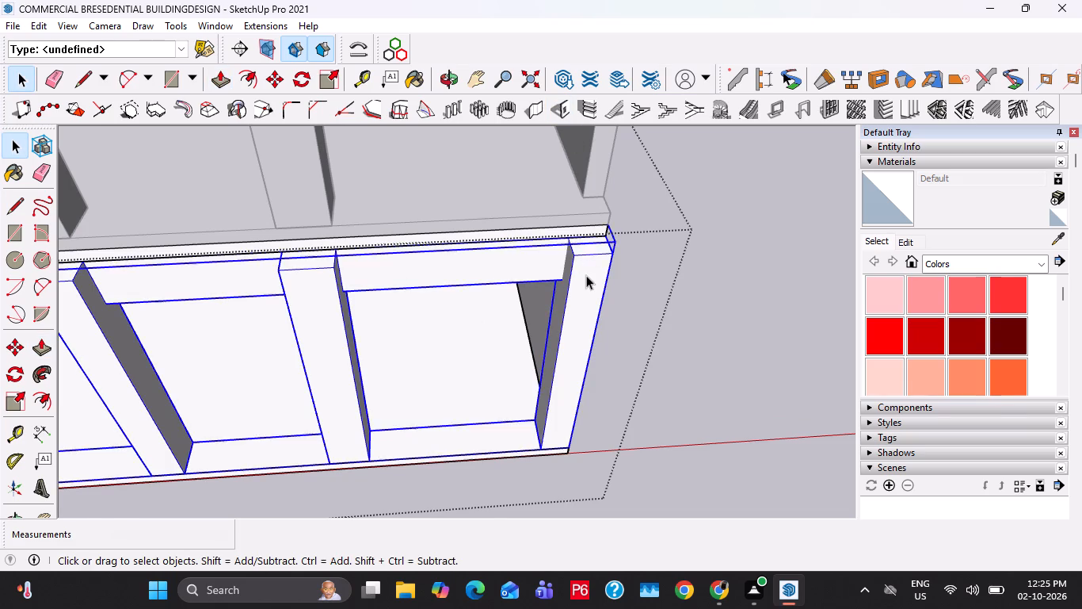
pyautogui.click(593, 247)
pyautogui.press('p')
pyautogui.click(593, 247)
pyautogui.scroll(-8, 585, 206)
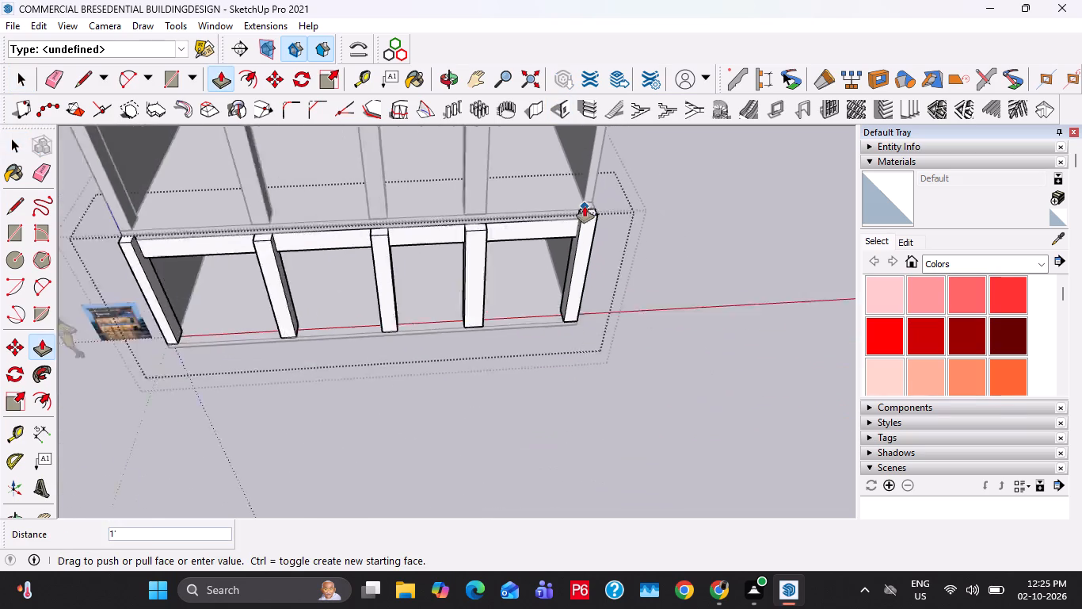
pyautogui.scroll(-11, 585, 206)
pyautogui.keyDown('shift'); pyautogui.moveTo(587, 181); pyautogui.dragTo(587, 339, button='middle'); pyautogui.keyUp('shift')
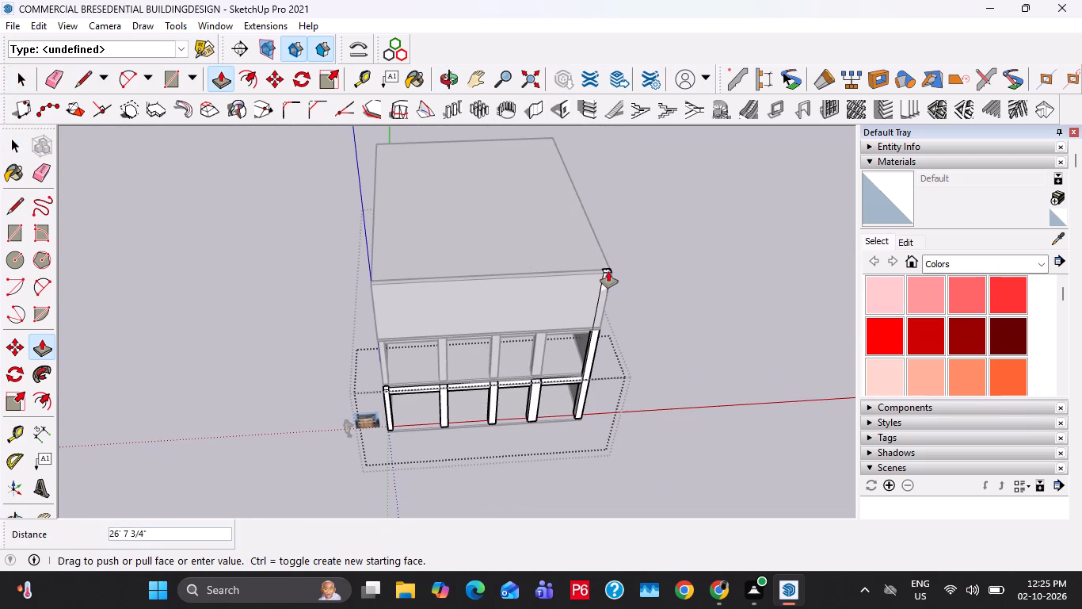
pyautogui.click(610, 271)
pyautogui.press('space')
pyautogui.scroll(4, 582, 304)
pyautogui.moveTo(552, 312); pyautogui.dragTo(682, 302, button='middle')
pyautogui.press('Escape')
pyautogui.press('Escape')
# Move the top storey group 2' back along the green axis, clear of the tall end column.
pyautogui.click(517, 310)
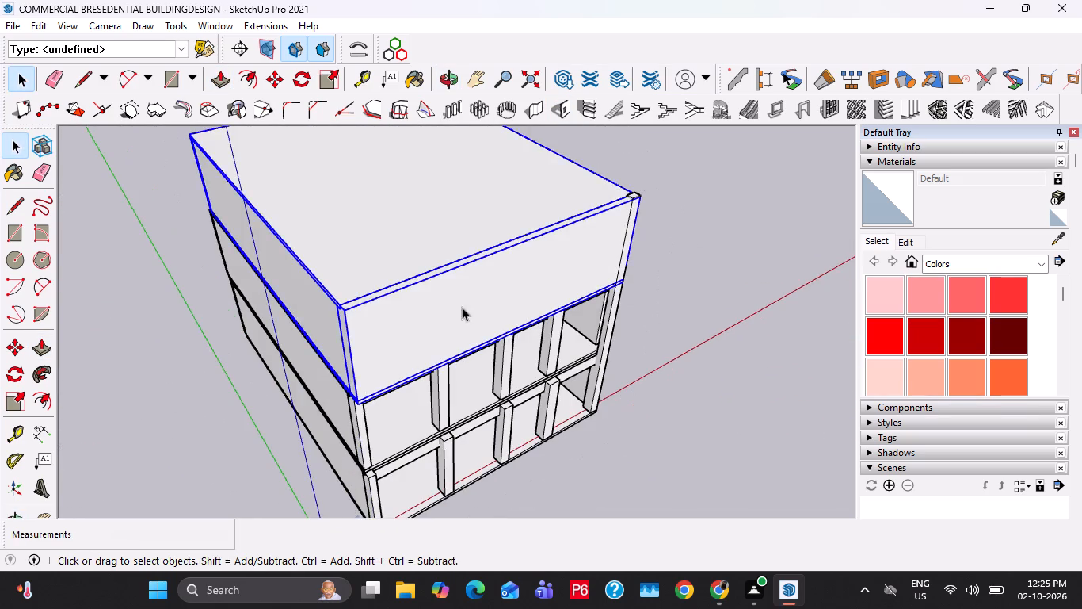
pyautogui.moveTo(462, 311); pyautogui.dragTo(637, 266, button='middle')
pyautogui.scroll(11, 477, 396)
pyautogui.scroll(-8, 550, 343)
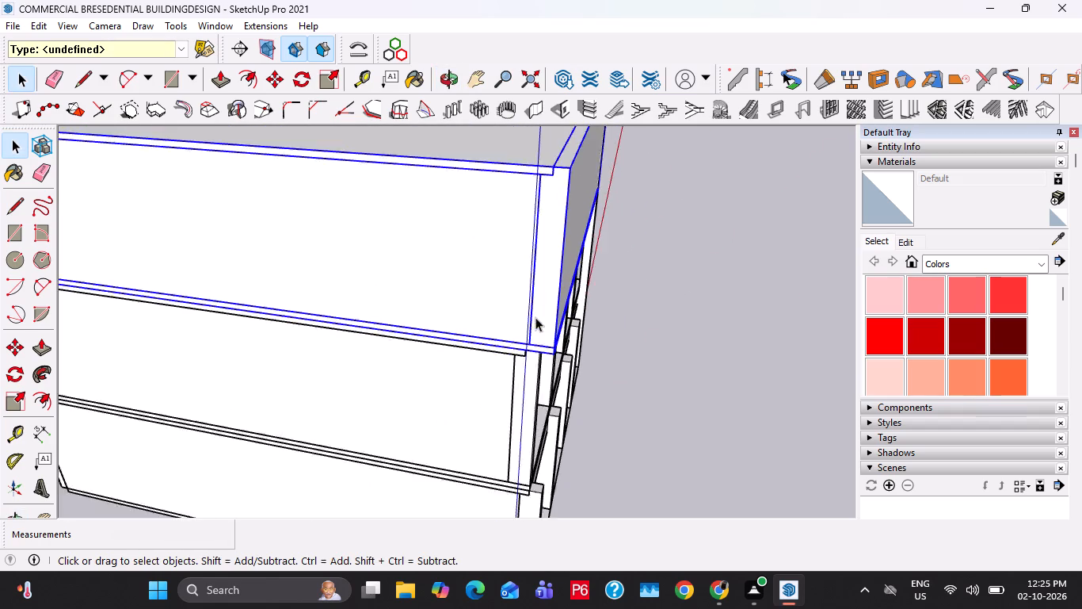
pyautogui.scroll(-8, 535, 317)
pyautogui.moveTo(570, 262); pyautogui.dragTo(282, 261, button='middle')
pyautogui.moveTo(586, 314); pyautogui.dragTo(276, 291, button='middle')
pyautogui.scroll(8, 387, 396)
pyautogui.press('m')
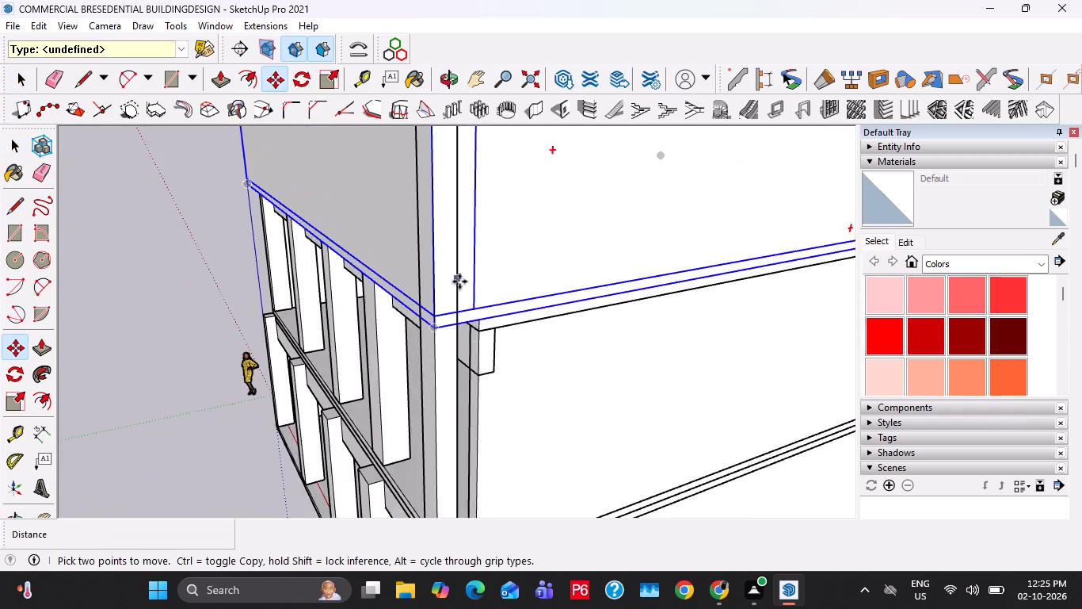
pyautogui.scroll(6, 459, 282)
pyautogui.click(417, 340)
pyautogui.click(494, 319)
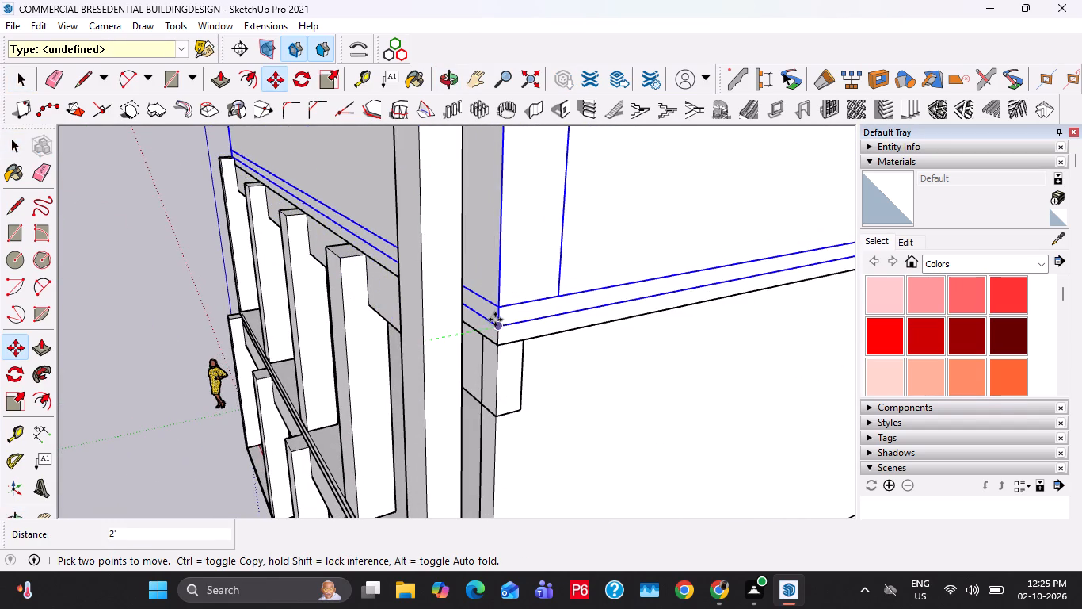
pyautogui.moveTo(447, 328); pyautogui.dragTo(349, 347, button='middle')
pyautogui.press('space')
# Examine the building's side where the tall end column meets the slab and beam ends of the lower two storeys.
pyautogui.scroll(-6, 508, 279)
pyautogui.moveTo(524, 381); pyautogui.dragTo(500, 192, button='middle')
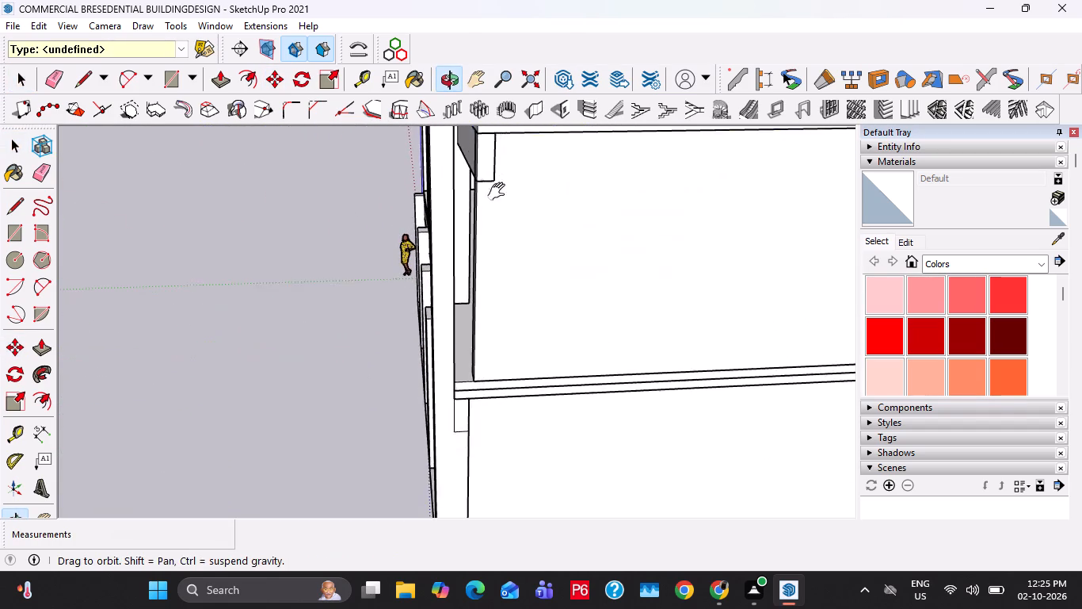
pyautogui.moveTo(500, 192); pyautogui.dragTo(500, 170, button='middle')
pyautogui.keyDown('shift'); pyautogui.scroll(-2, 490, 173); pyautogui.keyUp('shift')
pyautogui.keyDown('shift'); pyautogui.scroll(10, 490, 354); pyautogui.keyUp('shift')
pyautogui.press('space')
pyautogui.doubleClick(459, 336)
pyautogui.scroll(-6, 459, 336)
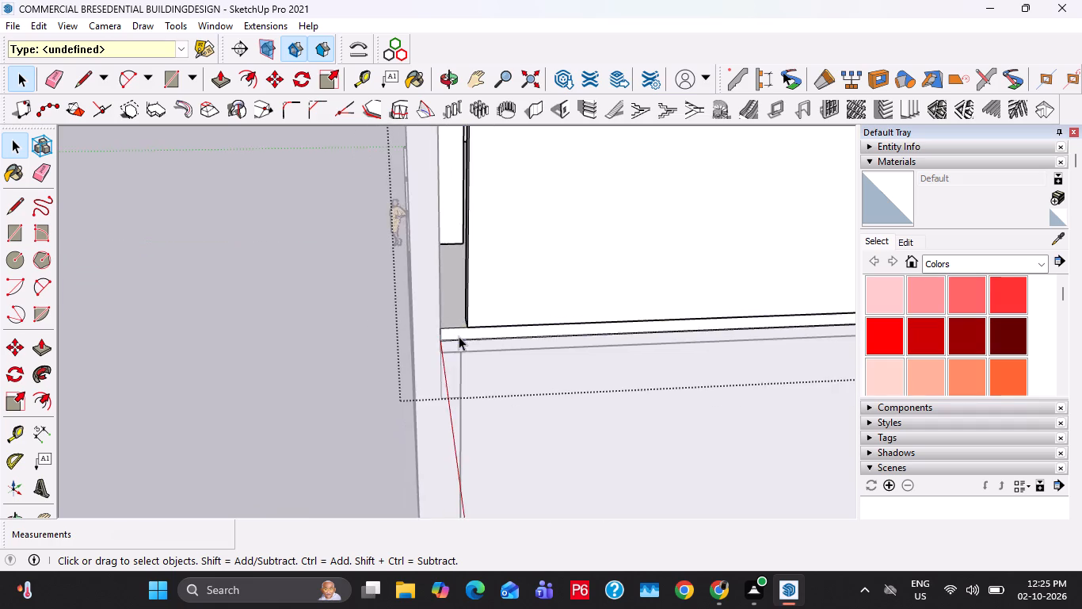
pyautogui.scroll(-6, 459, 336)
pyautogui.moveTo(507, 477); pyautogui.dragTo(499, 304, button='middle')
pyautogui.scroll(5, 426, 297)
pyautogui.press('Escape')
pyautogui.press('Escape')
pyautogui.moveTo(442, 286); pyautogui.dragTo(442, 316, button='middle')
pyautogui.scroll(-10, 442, 300)
pyautogui.scroll(2, 444, 224)
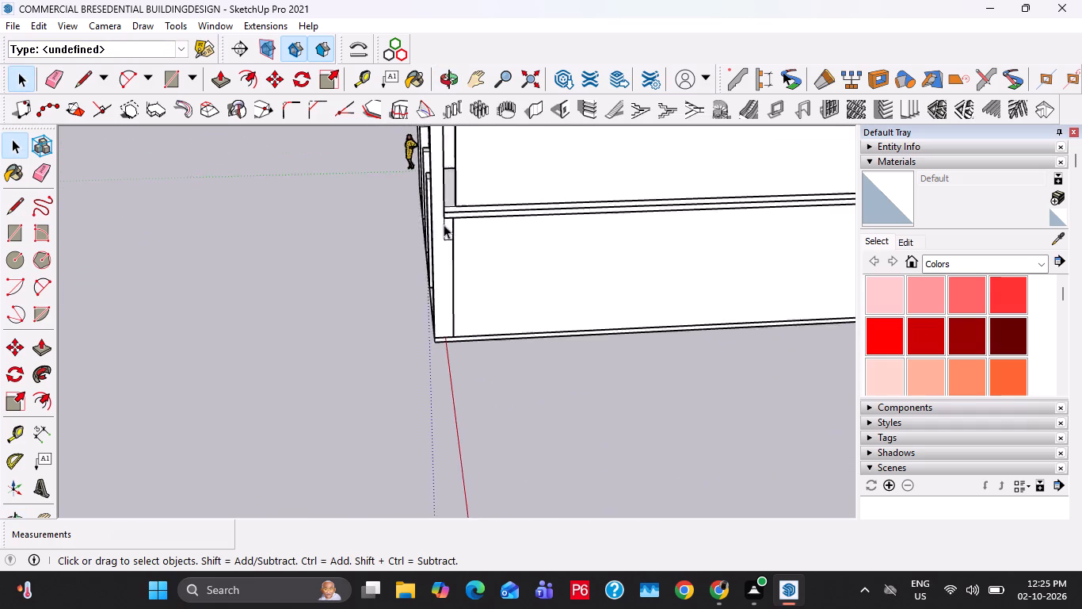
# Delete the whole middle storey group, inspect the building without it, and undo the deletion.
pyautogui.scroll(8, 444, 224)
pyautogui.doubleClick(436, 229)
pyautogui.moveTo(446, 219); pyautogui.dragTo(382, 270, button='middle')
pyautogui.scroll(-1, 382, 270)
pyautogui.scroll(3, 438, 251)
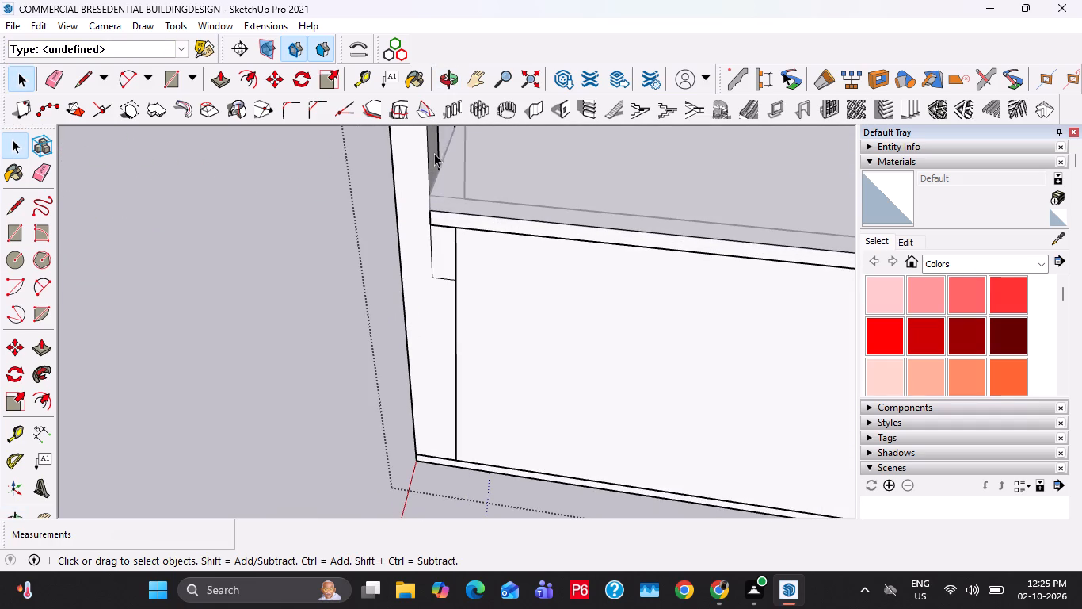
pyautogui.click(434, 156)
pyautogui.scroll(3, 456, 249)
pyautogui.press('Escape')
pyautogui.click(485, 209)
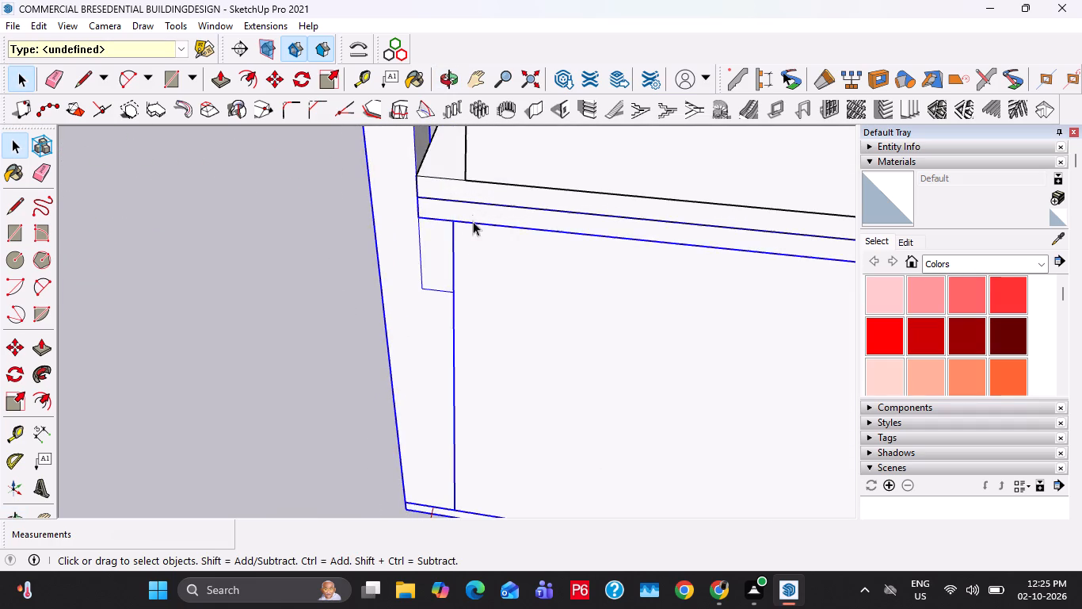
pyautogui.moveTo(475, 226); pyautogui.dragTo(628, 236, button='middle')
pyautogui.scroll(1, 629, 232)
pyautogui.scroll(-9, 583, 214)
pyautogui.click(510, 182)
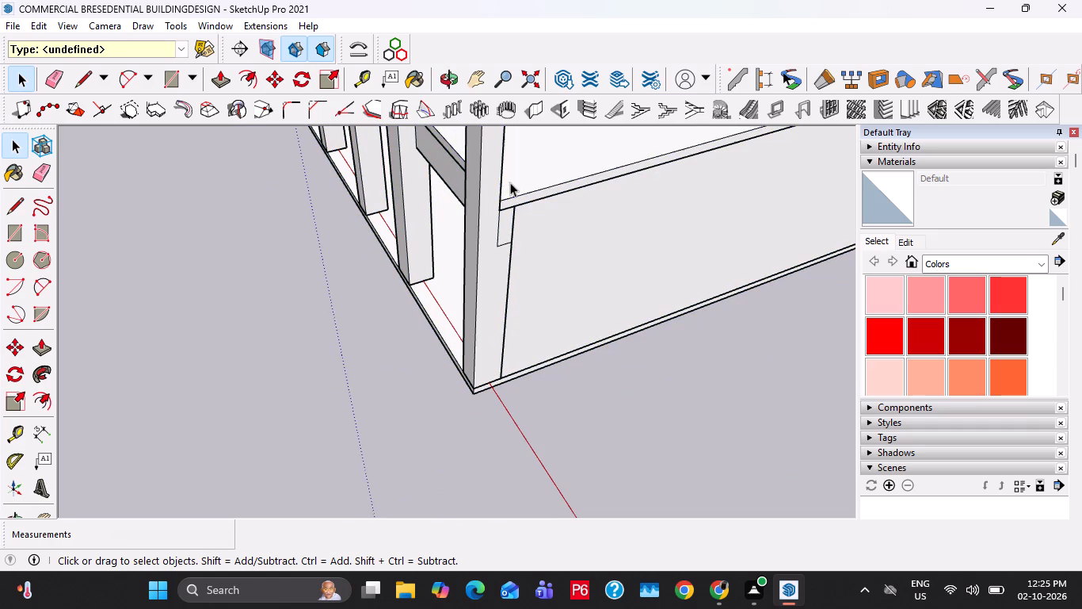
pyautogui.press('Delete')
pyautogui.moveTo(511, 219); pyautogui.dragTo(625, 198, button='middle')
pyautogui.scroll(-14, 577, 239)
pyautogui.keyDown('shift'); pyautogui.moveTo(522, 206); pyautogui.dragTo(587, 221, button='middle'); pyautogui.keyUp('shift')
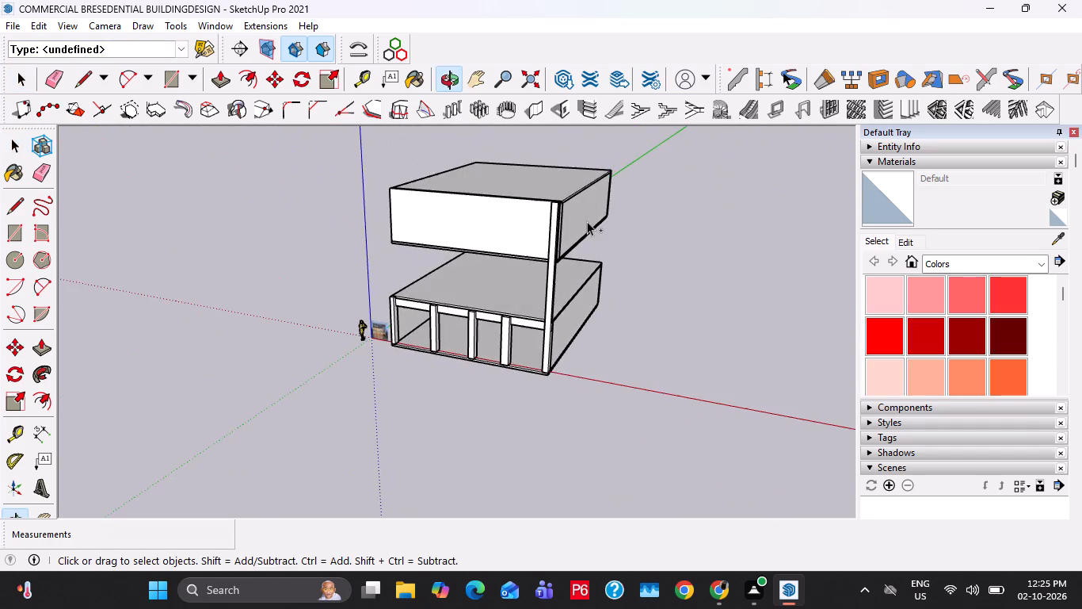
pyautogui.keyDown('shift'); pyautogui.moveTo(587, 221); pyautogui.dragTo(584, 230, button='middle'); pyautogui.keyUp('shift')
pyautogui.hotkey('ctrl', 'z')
# Inside the middle storey group, delete its bottom floor slab and exit the group.
pyautogui.keyDown('ctrl'); pyautogui.scroll(8, 522, 289); pyautogui.keyUp('ctrl')
pyautogui.doubleClick(521, 313)
pyautogui.click(528, 316)
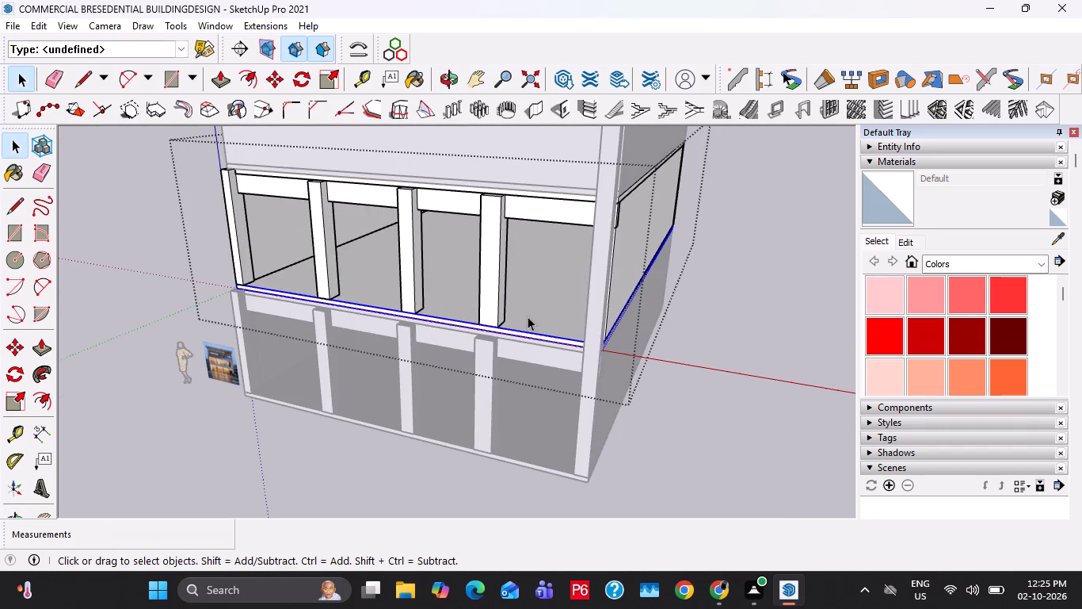
pyautogui.press('Delete')
pyautogui.moveTo(525, 330); pyautogui.dragTo(580, 304, button='middle')
pyautogui.press('Escape')
pyautogui.press('Escape')
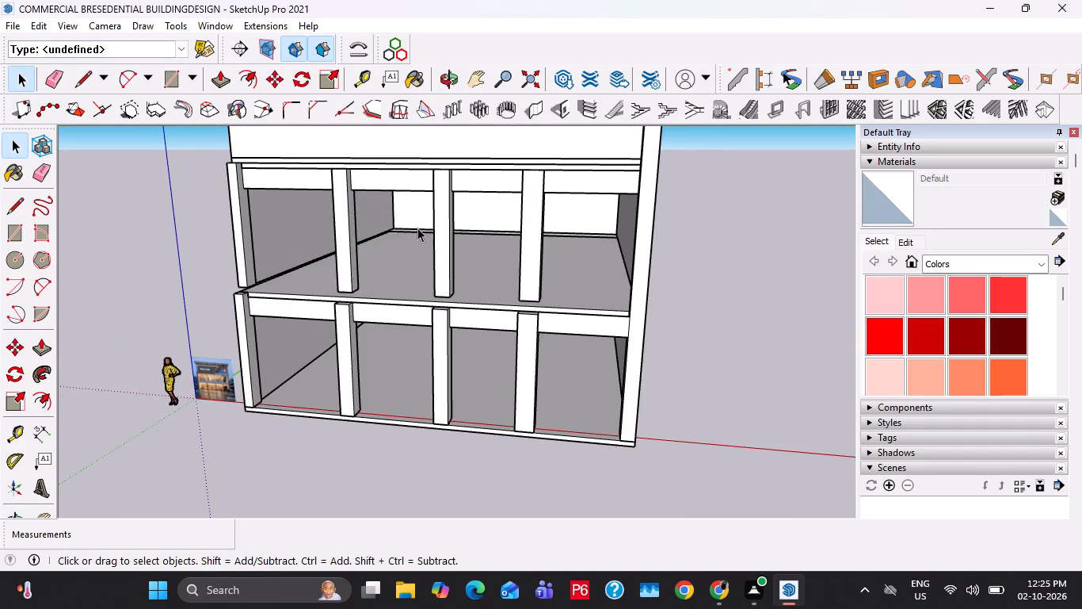
# Move the middle storey group straight down so its columns rest on the ground floor's roof slab.
pyautogui.click(439, 237)
pyautogui.scroll(13, 652, 354)
pyautogui.moveTo(355, 274); pyautogui.dragTo(355, 274, button='middle')
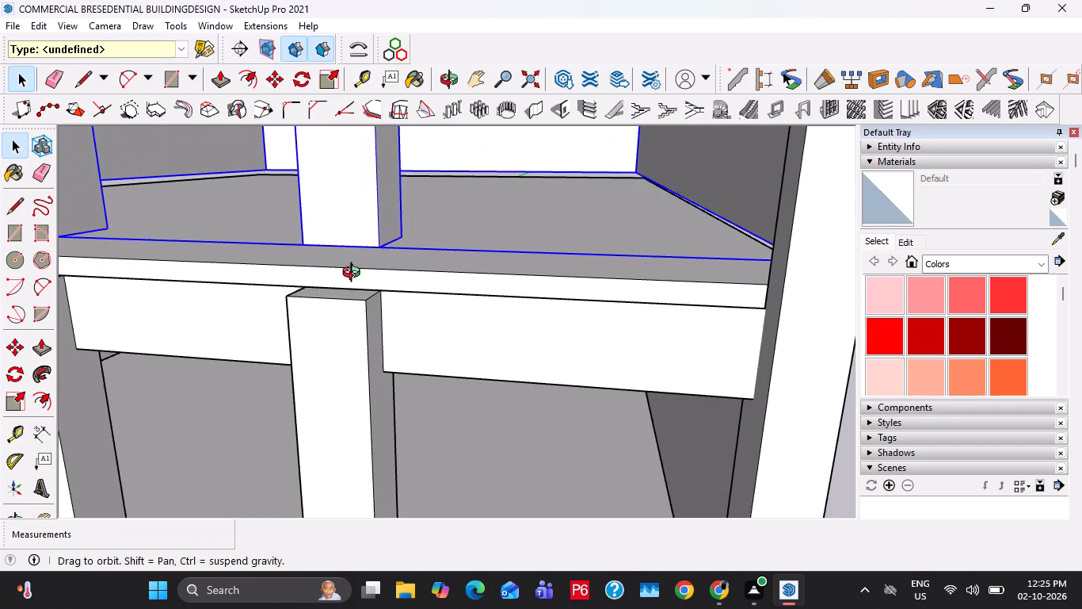
pyautogui.moveTo(355, 274); pyautogui.dragTo(139, 212, button='middle')
pyautogui.moveTo(569, 315); pyautogui.dragTo(565, 341, button='middle')
pyautogui.press('m')
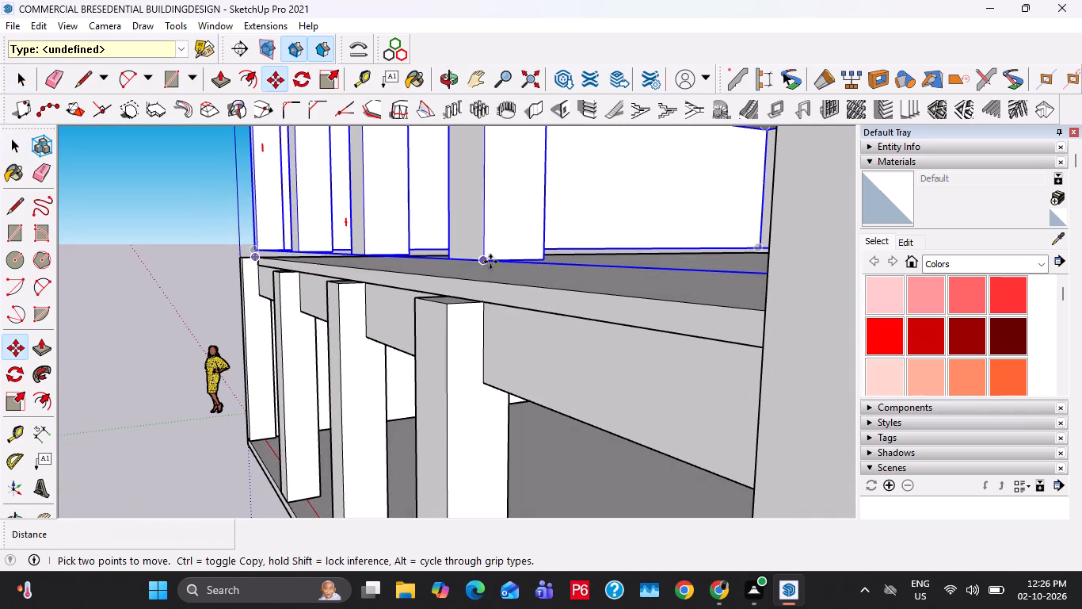
pyautogui.click(486, 260)
pyautogui.moveTo(489, 284); pyautogui.dragTo(489, 291)
pyautogui.moveTo(453, 305); pyautogui.dragTo(769, 396, button='middle')
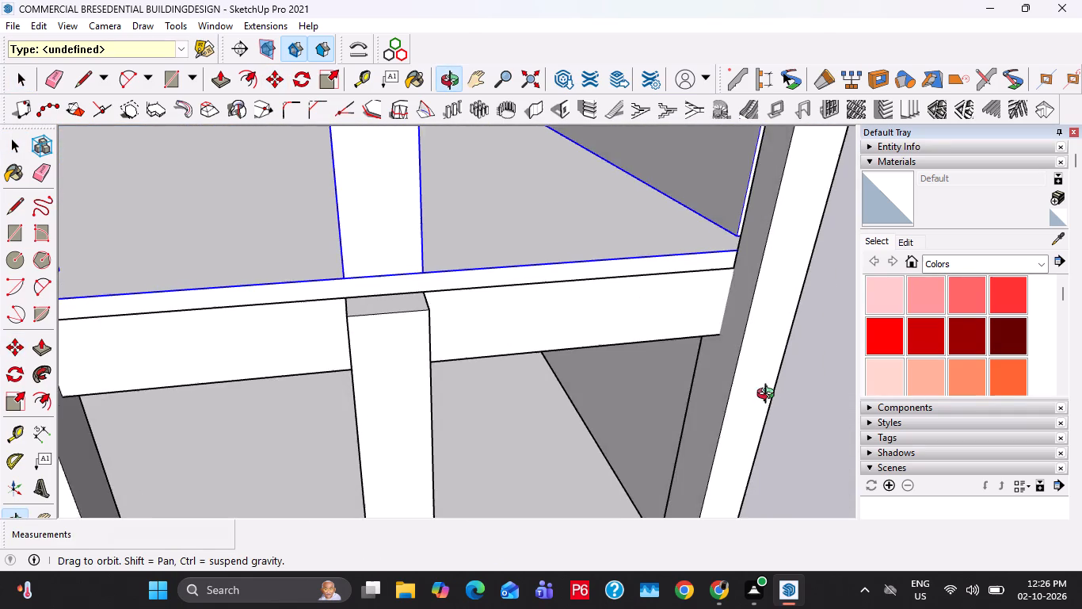
pyautogui.moveTo(769, 396); pyautogui.dragTo(771, 392, button='middle')
pyautogui.moveTo(771, 393); pyautogui.dragTo(692, 343)
pyautogui.scroll(2, 430, 294)
pyautogui.press('space')
# Inside the ground-floor frame's nested group, pull the tall end column's upper back face back to the side wall's front edge.
pyautogui.moveTo(409, 276); pyautogui.dragTo(498, 279, button='middle')
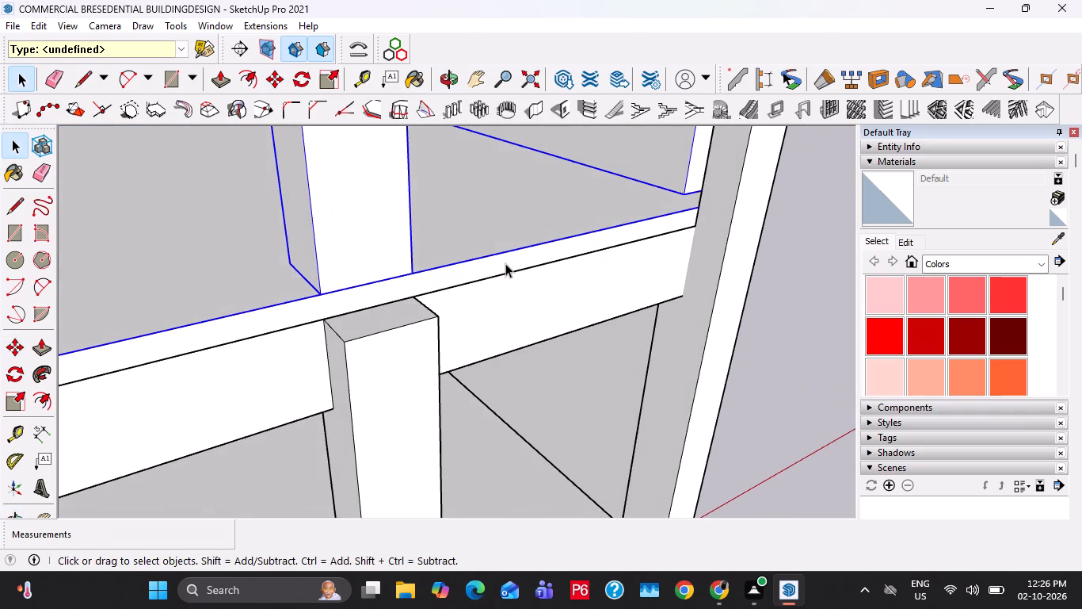
pyautogui.moveTo(644, 244); pyautogui.dragTo(543, 287, button='middle')
pyautogui.scroll(-8, 542, 286)
pyautogui.moveTo(568, 250); pyautogui.dragTo(254, 226, button='middle')
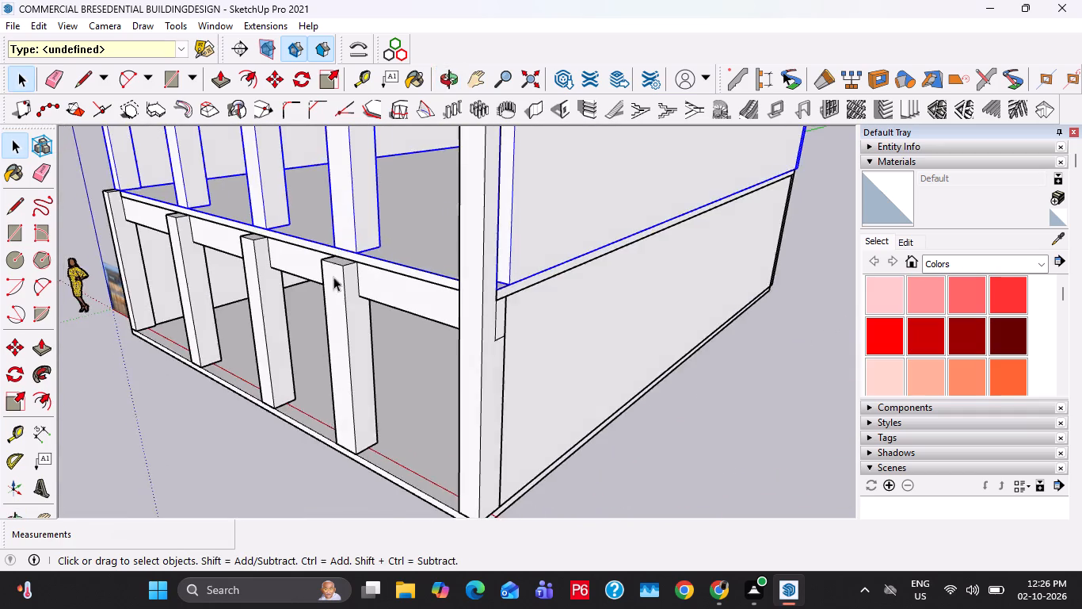
pyautogui.scroll(8, 456, 290)
pyautogui.moveTo(531, 288); pyautogui.dragTo(276, 301, button='middle')
pyautogui.moveTo(583, 338); pyautogui.dragTo(526, 336, button='middle')
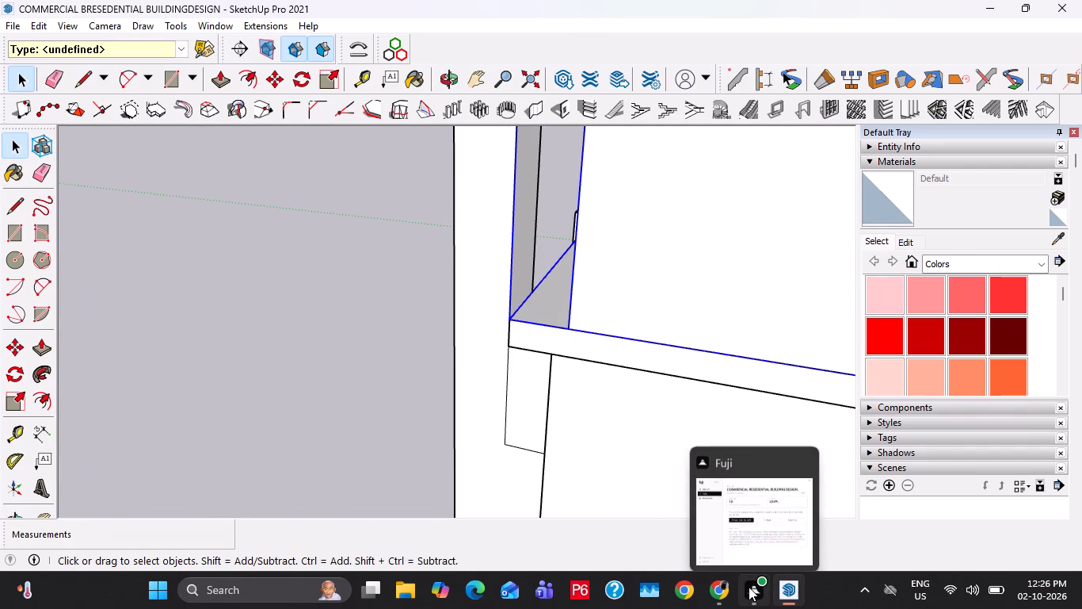
pyautogui.scroll(3, 471, 293)
pyautogui.doubleClick(535, 277)
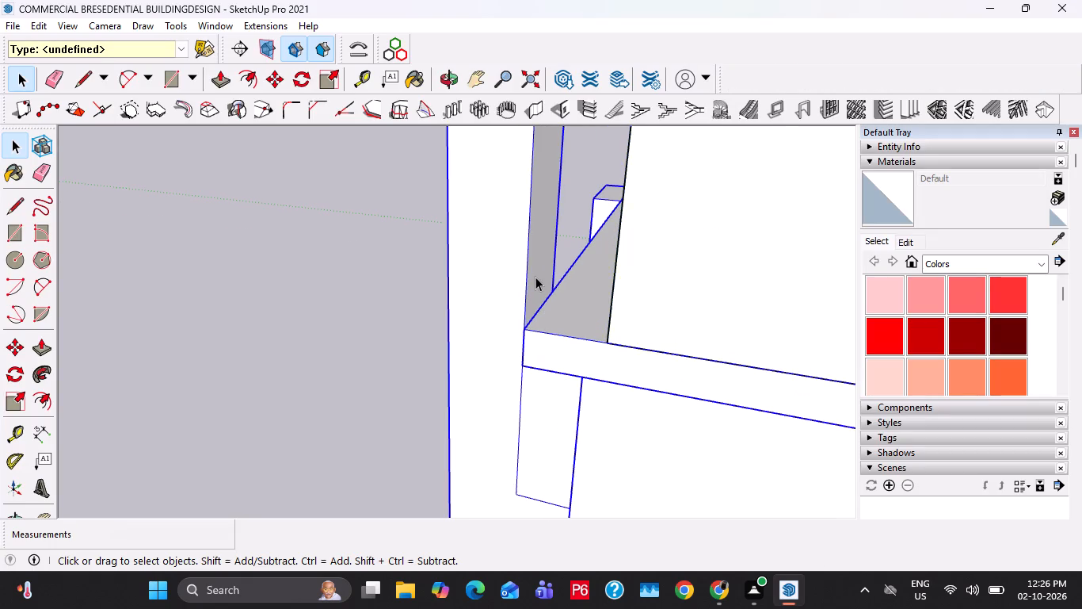
pyautogui.click(537, 240)
pyautogui.doubleClick(537, 240)
pyautogui.press('p')
pyautogui.click(540, 248)
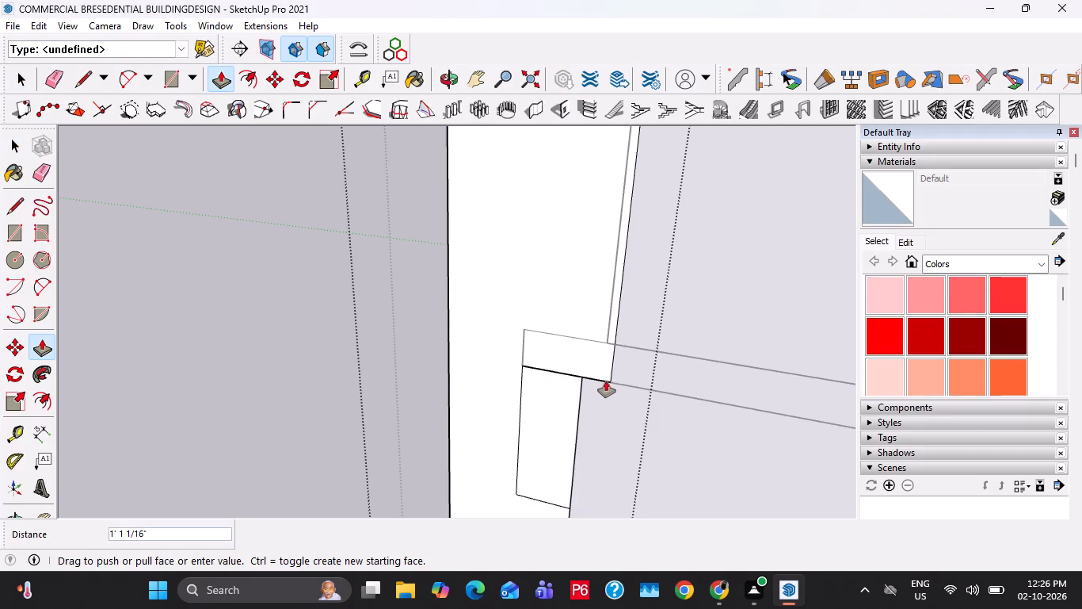
pyautogui.click(578, 383)
pyautogui.press('space')
pyautogui.scroll(-6, 594, 352)
pyautogui.moveTo(569, 340); pyautogui.dragTo(749, 372, button='middle')
pyautogui.scroll(-10, 657, 329)
pyautogui.press('Escape')
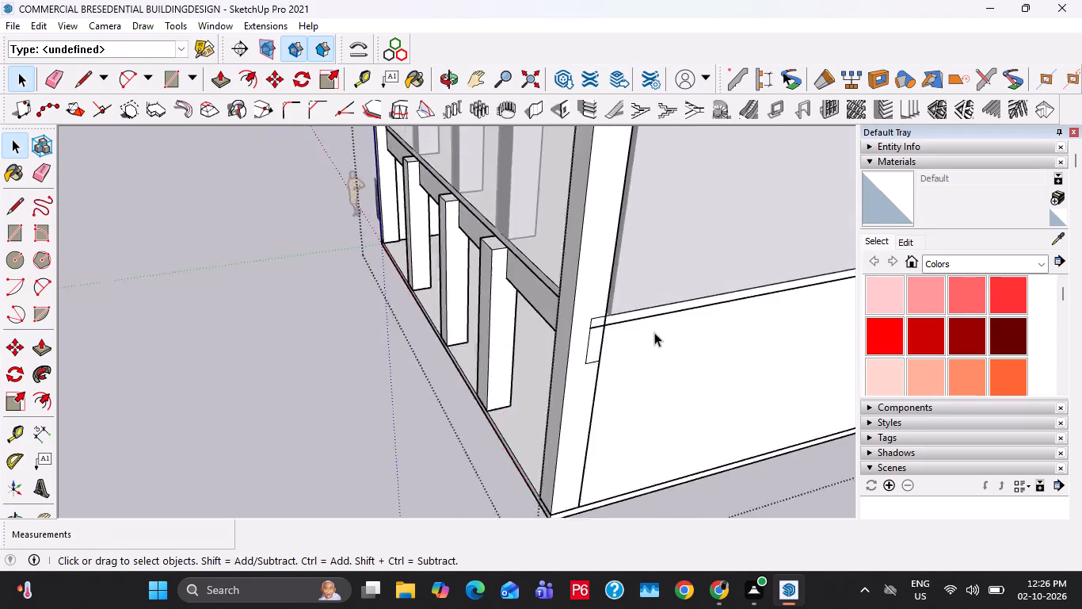
pyautogui.scroll(-17, 654, 332)
pyautogui.press('Escape')
# Compare the overall three-storey massing with the Paint Hub reference image.
pyautogui.moveTo(649, 226); pyautogui.dragTo(680, 232, button='middle')
pyautogui.scroll(-7, 628, 246)
pyautogui.moveTo(528, 320); pyautogui.dragTo(638, 297, button='middle')
pyautogui.scroll(7, 609, 309)
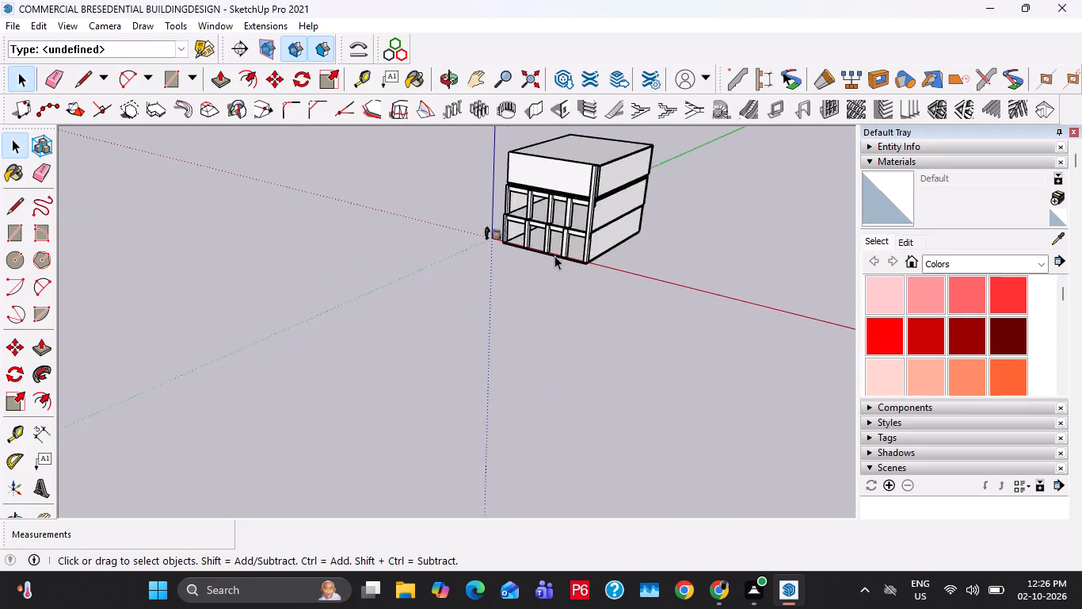
pyautogui.scroll(20, 554, 255)
pyautogui.scroll(18, 554, 255)
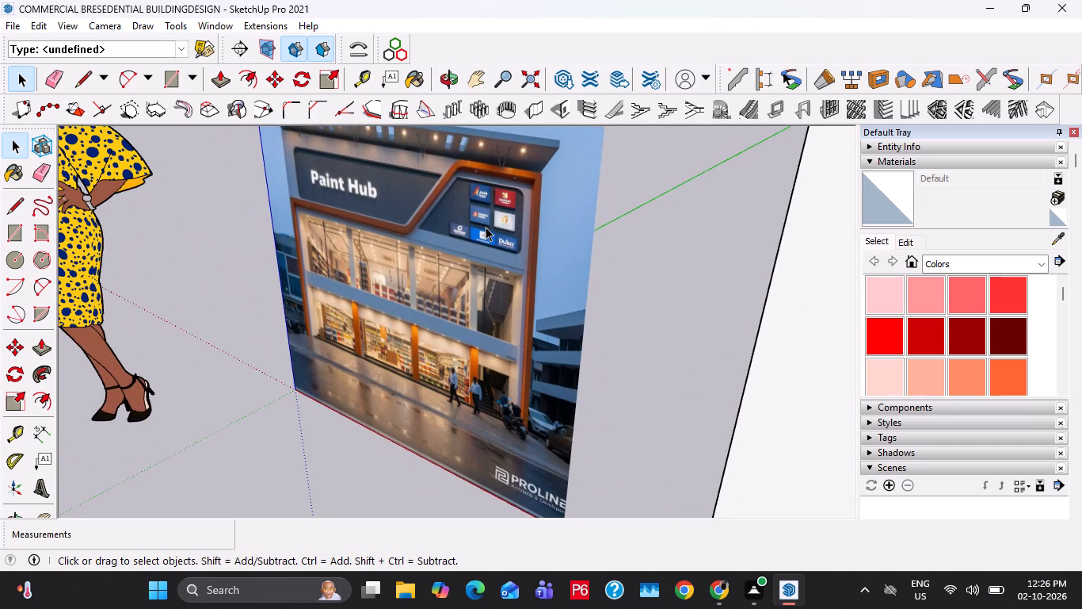
pyautogui.scroll(-16, 486, 227)
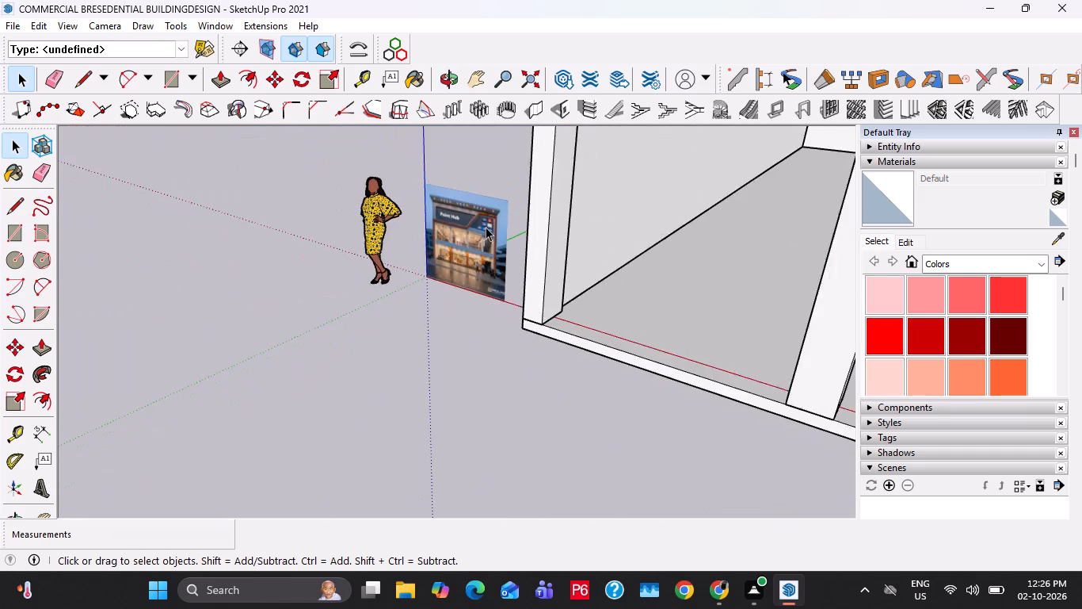
pyautogui.scroll(-9, 486, 227)
pyautogui.keyDown('shift'); pyautogui.moveTo(601, 220); pyautogui.dragTo(420, 367, button='middle'); pyautogui.keyUp('shift')
pyautogui.keyDown('shift'); pyautogui.scroll(-6, 426, 345); pyautogui.keyUp('shift')
pyautogui.keyDown('shift'); pyautogui.moveTo(591, 254); pyautogui.dragTo(646, 320, button='middle'); pyautogui.keyUp('shift')
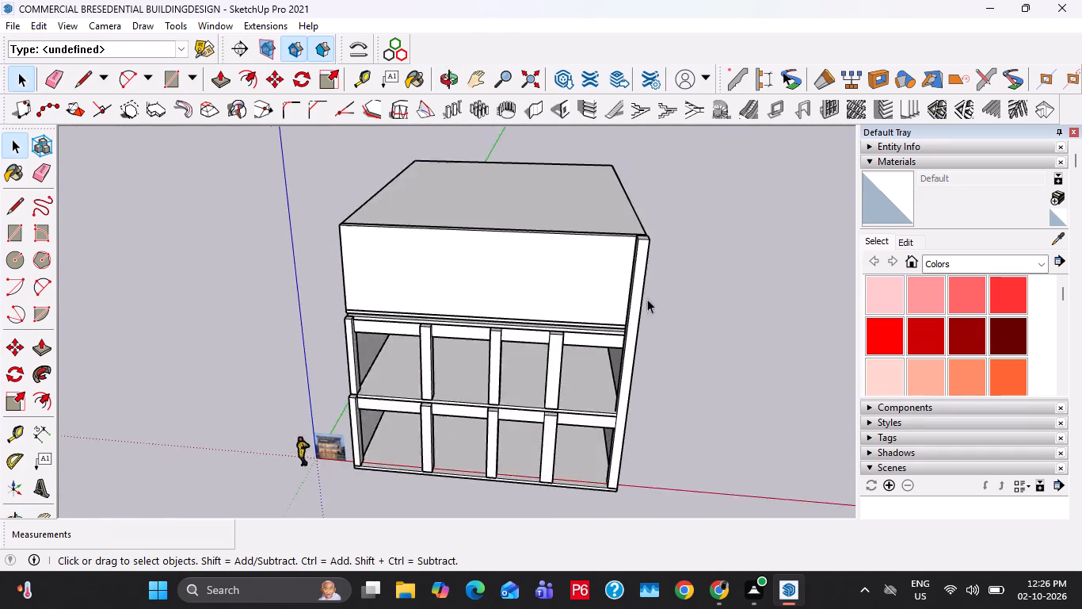
pyautogui.scroll(6, 641, 259)
pyautogui.scroll(-13, 631, 256)
pyautogui.scroll(13, 441, 385)
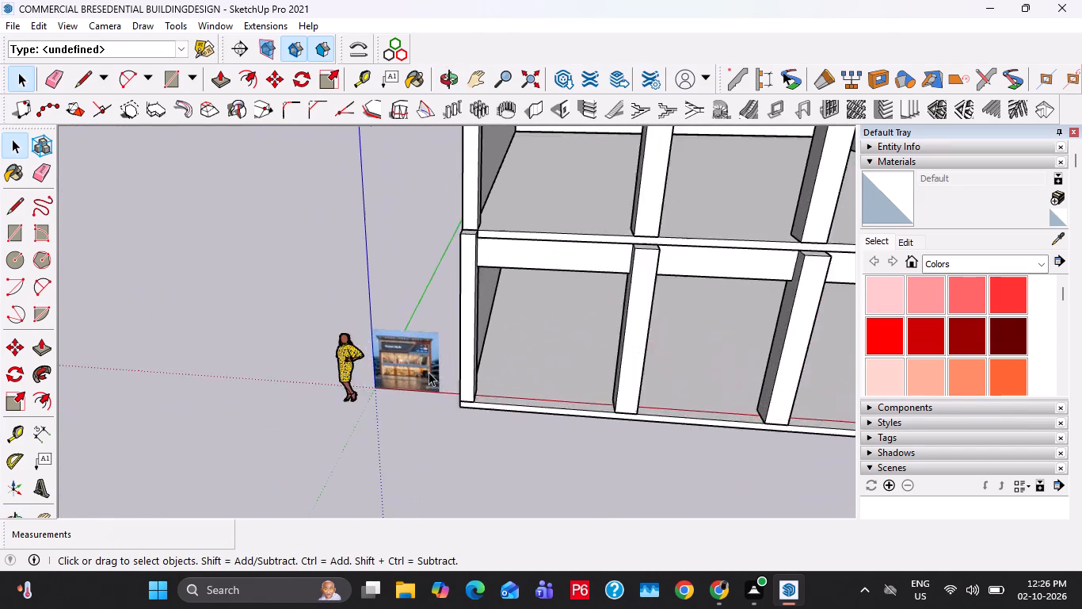
pyautogui.scroll(16, 429, 372)
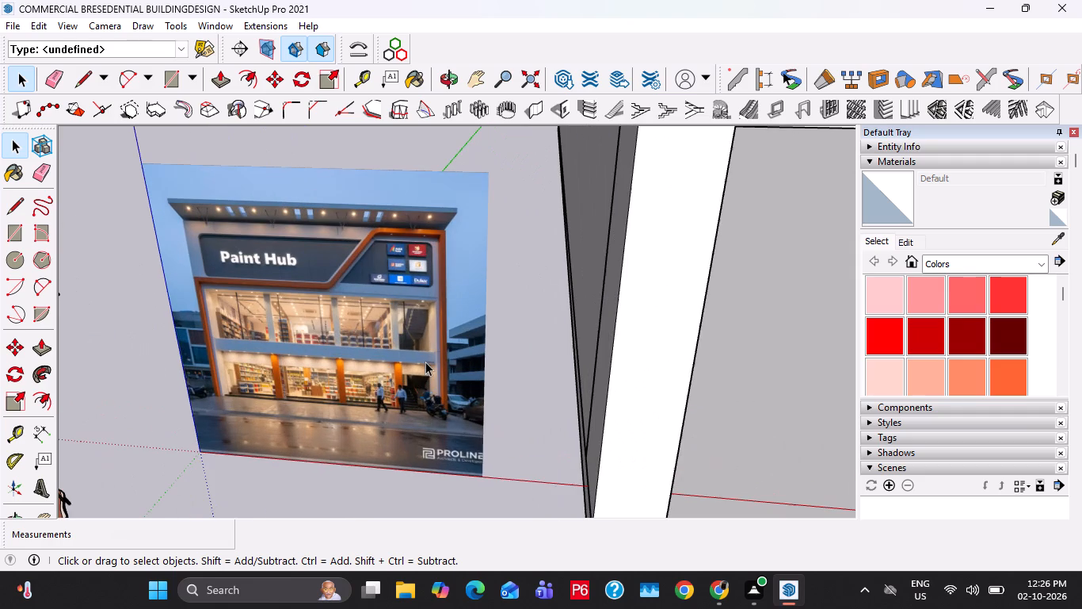
# Save the model.
pyautogui.hotkey('ctrl', 's')
# Inside the tall end column's nested group, copy the inner side face's top edge 1' down the column.
pyautogui.scroll(1, 425, 362)
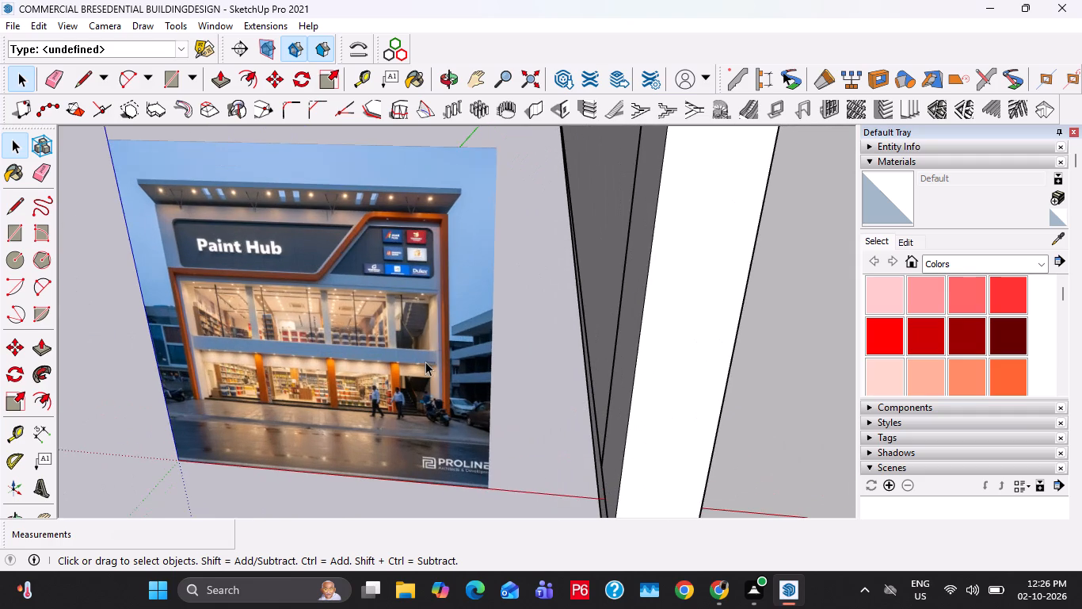
pyautogui.scroll(-20, 425, 362)
pyautogui.scroll(-4, 425, 362)
pyautogui.keyDown('shift'); pyautogui.moveTo(656, 295); pyautogui.dragTo(417, 420, button='middle'); pyautogui.keyUp('shift')
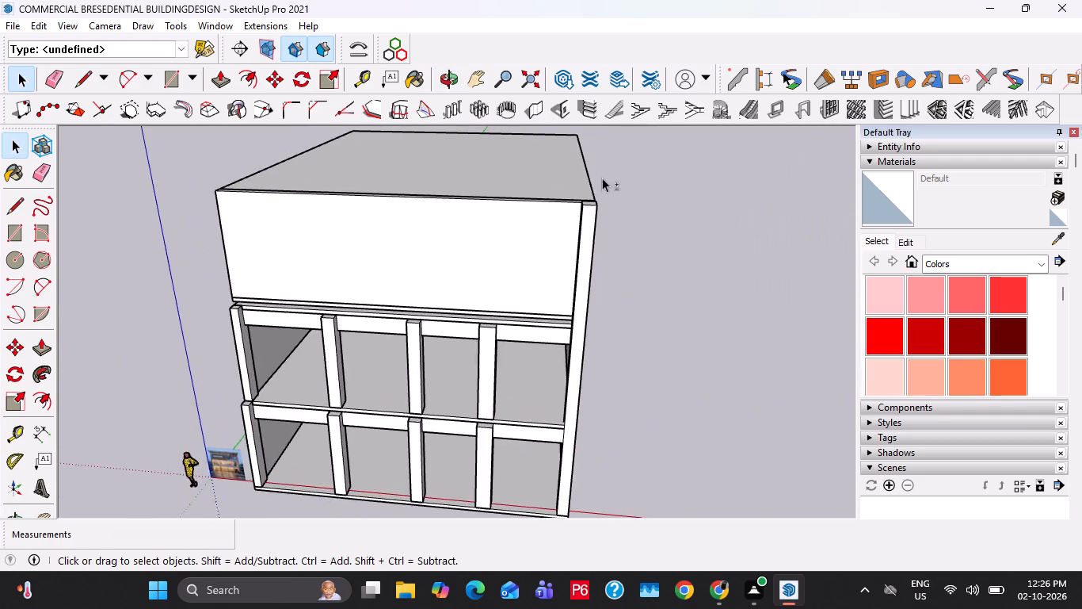
pyautogui.scroll(8, 604, 170)
pyautogui.moveTo(601, 219); pyautogui.dragTo(718, 216, button='middle')
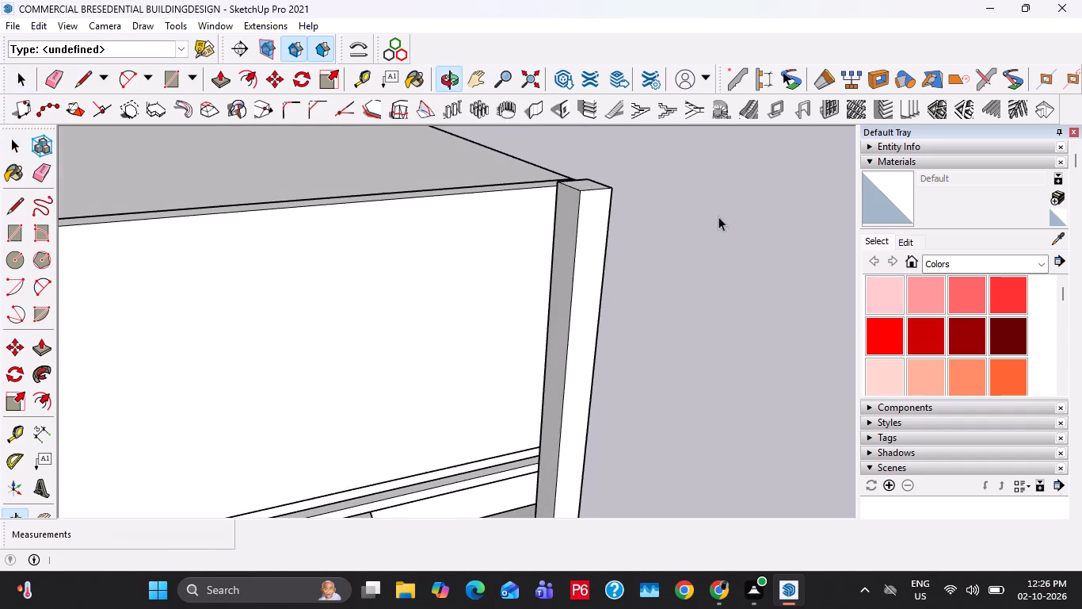
pyautogui.moveTo(718, 216); pyautogui.dragTo(723, 220, button='middle')
pyautogui.doubleClick(603, 204)
pyautogui.scroll(4, 587, 204)
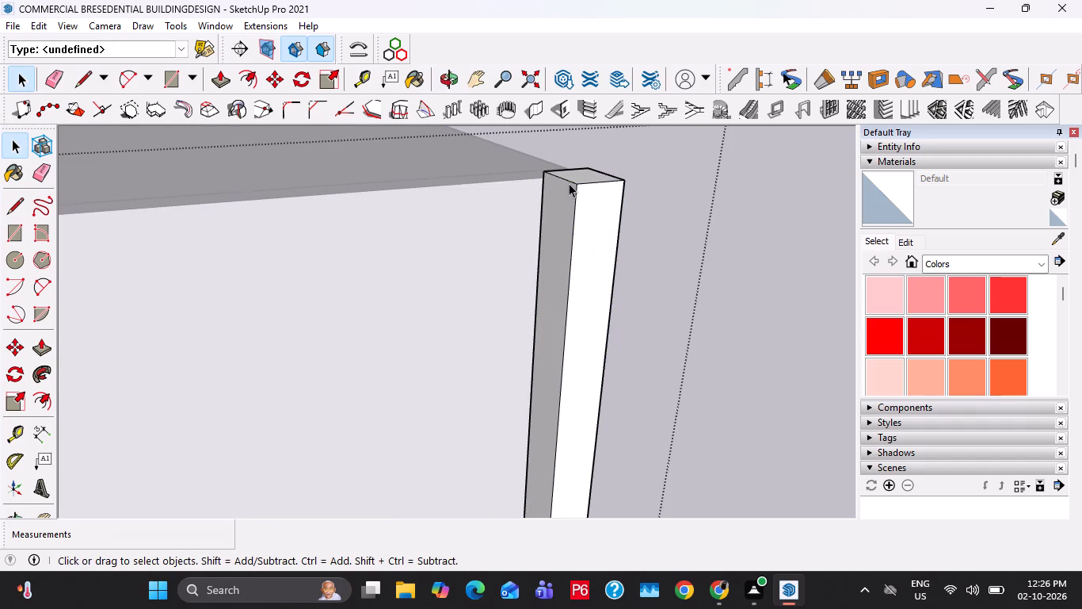
pyautogui.click(569, 183)
pyautogui.tripleClick(569, 183)
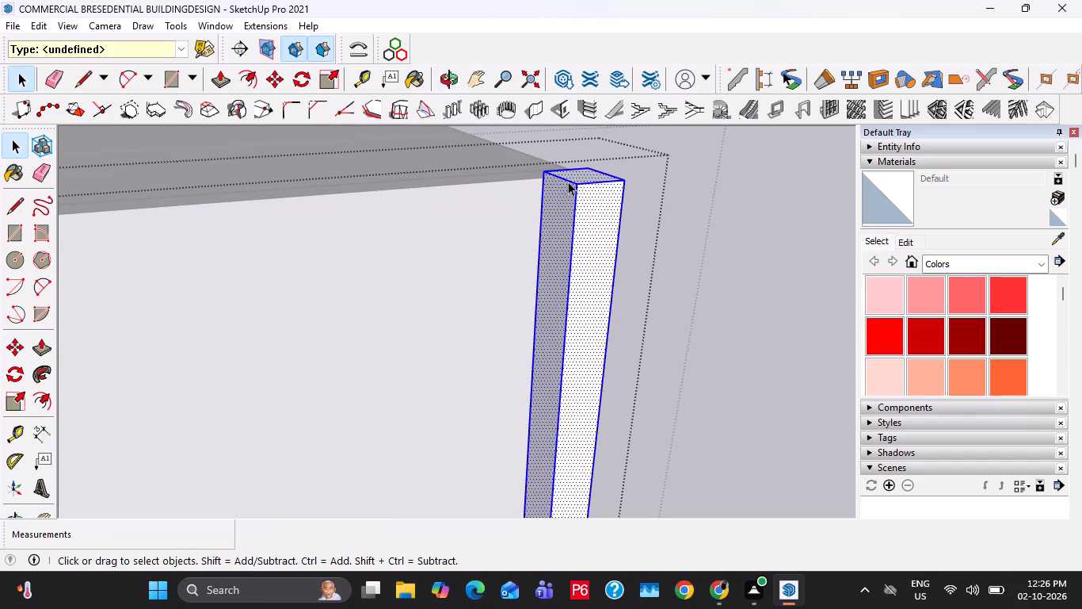
pyautogui.click(568, 182)
pyautogui.press('m')
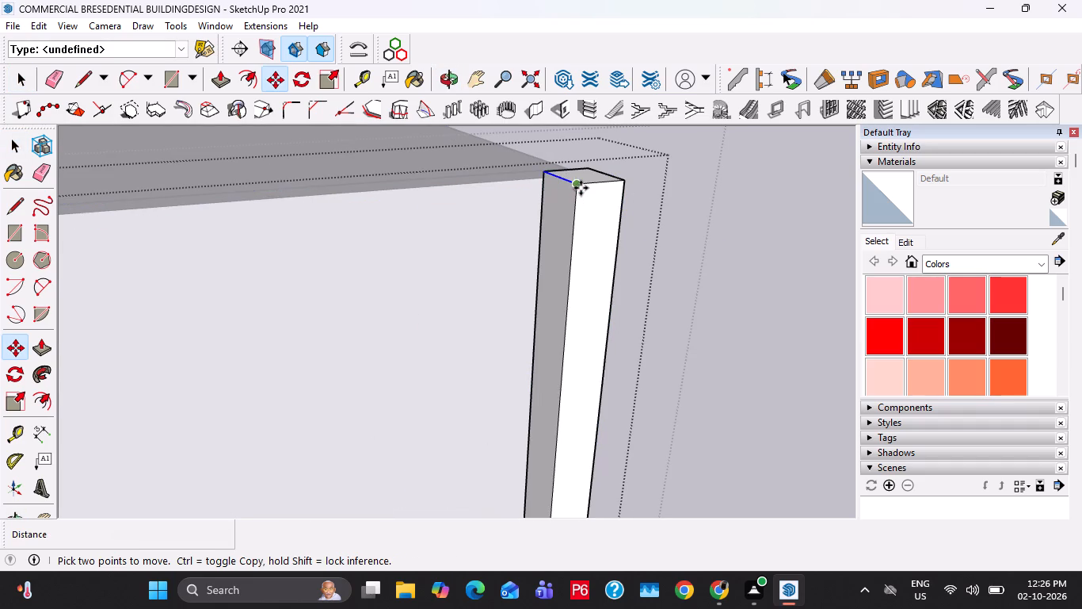
pyautogui.click(581, 188)
pyautogui.write("1'")
pyautogui.press('Return')
pyautogui.press('space')
# Measure the width of the tall end column's front face.
pyautogui.click(566, 207)
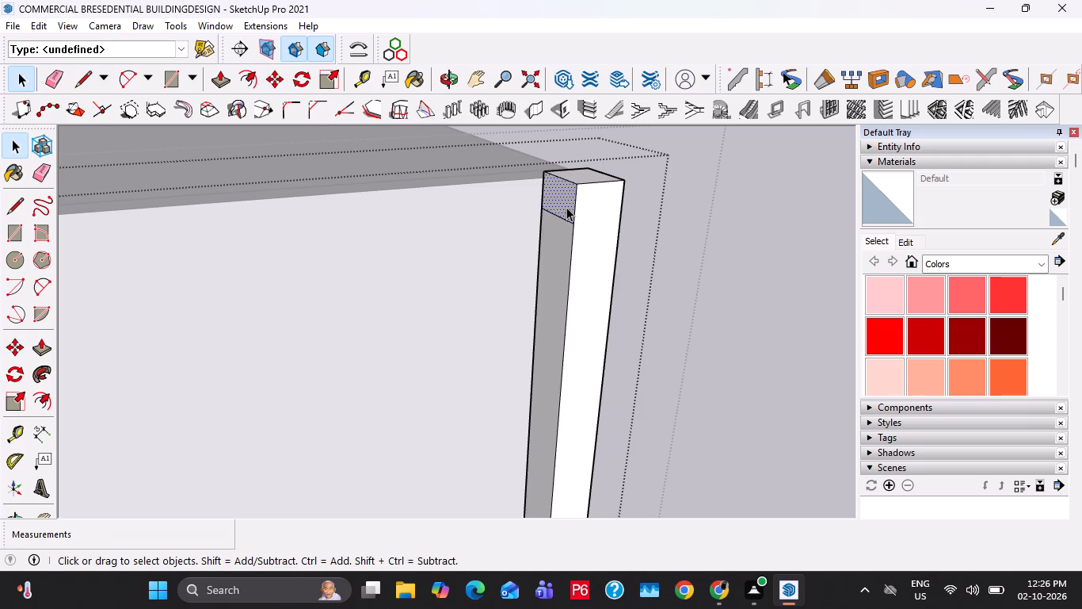
pyautogui.moveTo(638, 270); pyautogui.dragTo(592, 272, button='middle')
pyautogui.press('t')
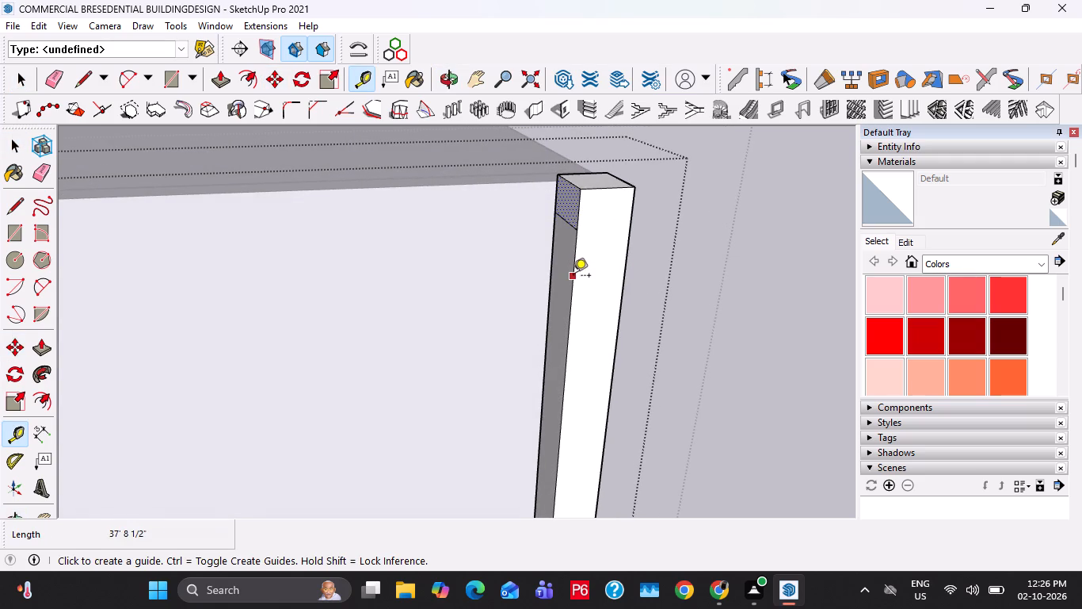
pyautogui.click(573, 278)
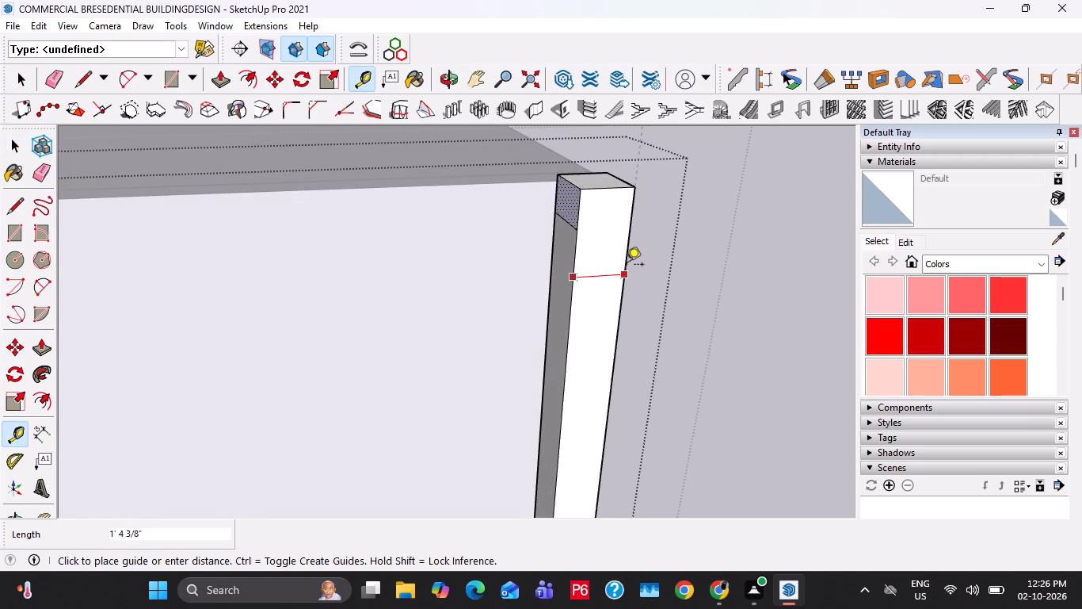
pyautogui.press('space')
# Move the copied edge on the column's inner side face a further 4" down.
pyautogui.click(571, 228)
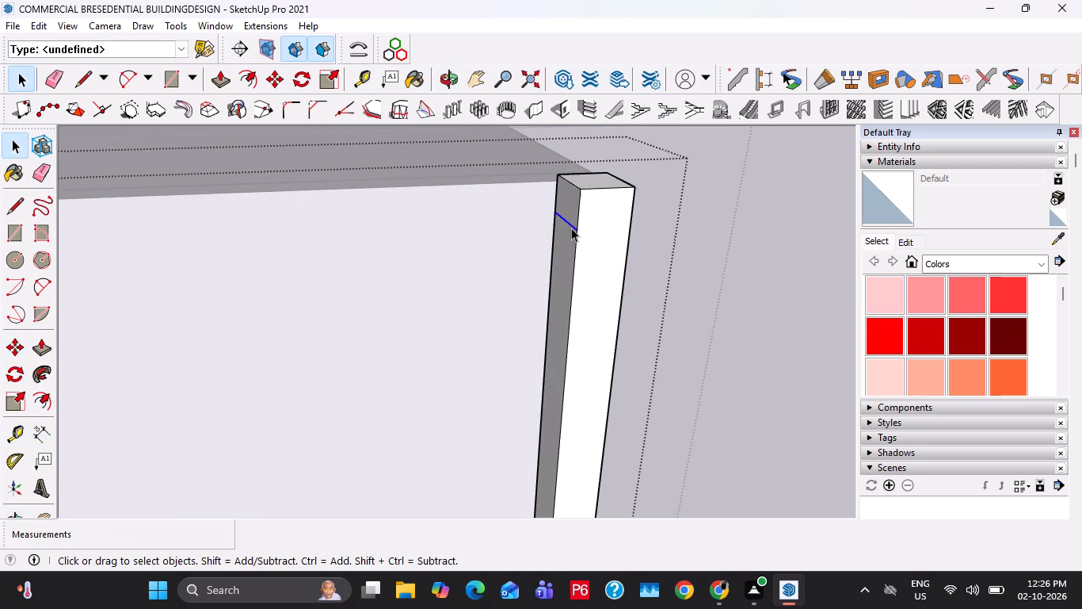
pyautogui.press('m')
pyautogui.click(574, 230)
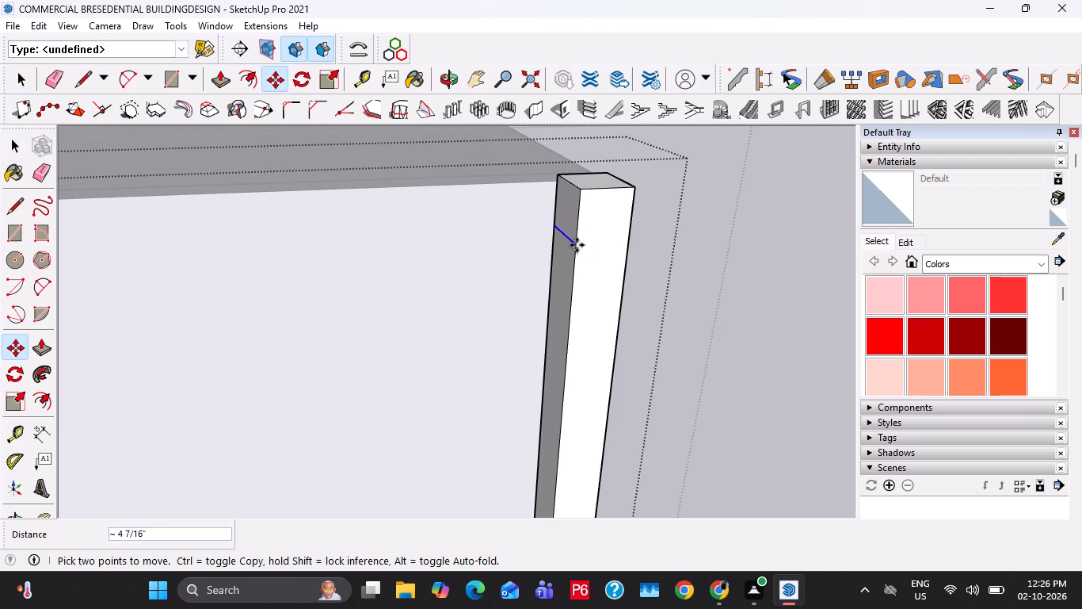
pyautogui.write('4"')
pyautogui.press('Return')
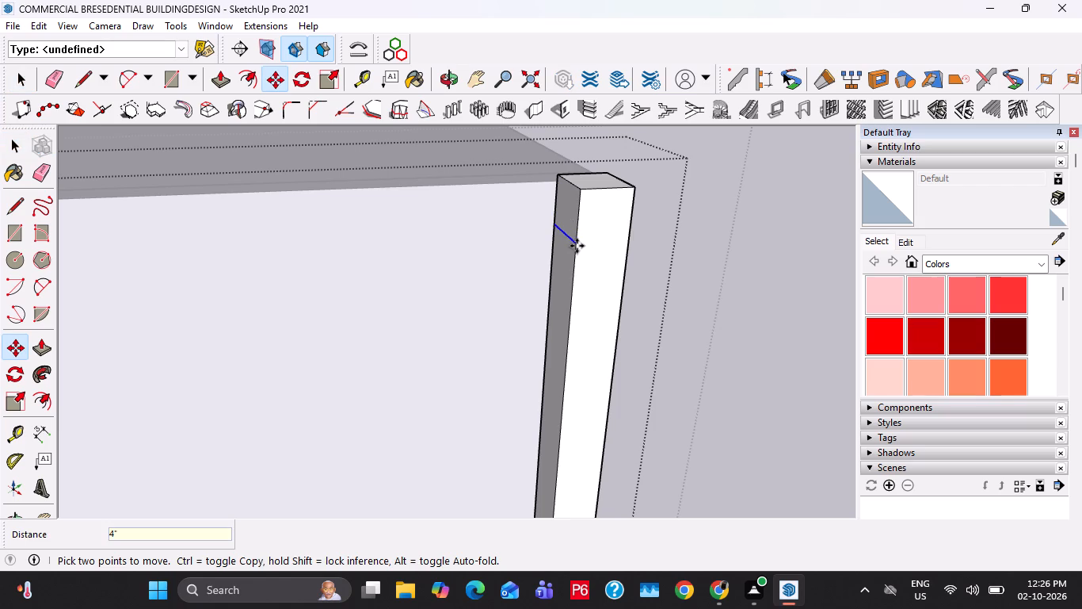
pyautogui.press('space')
# Measure the distance from the tall end column's inner top edge down to the copied edge.
pyautogui.press('t')
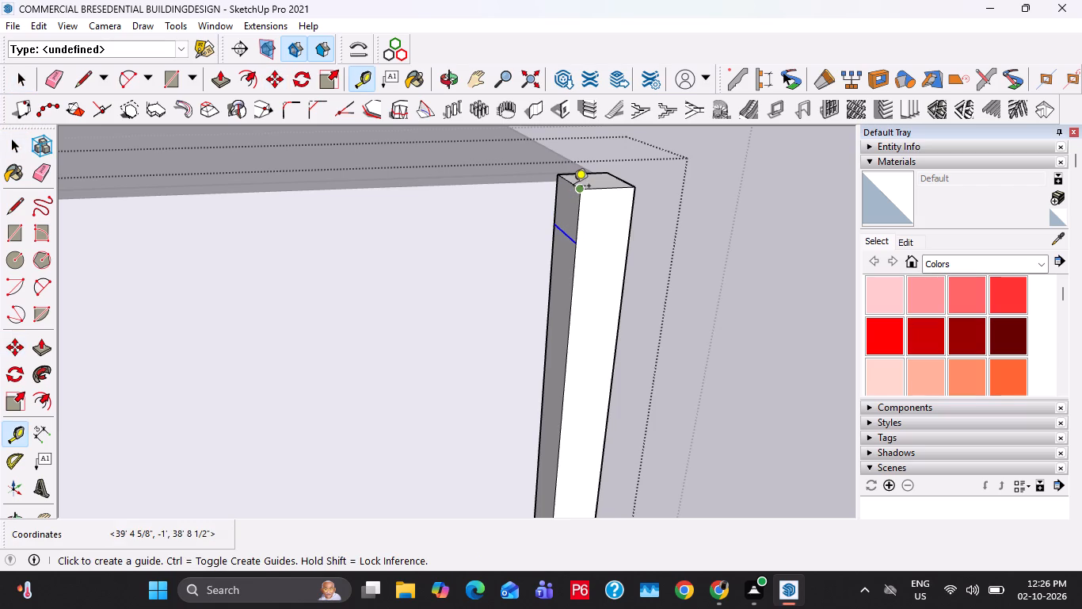
pyautogui.click(573, 179)
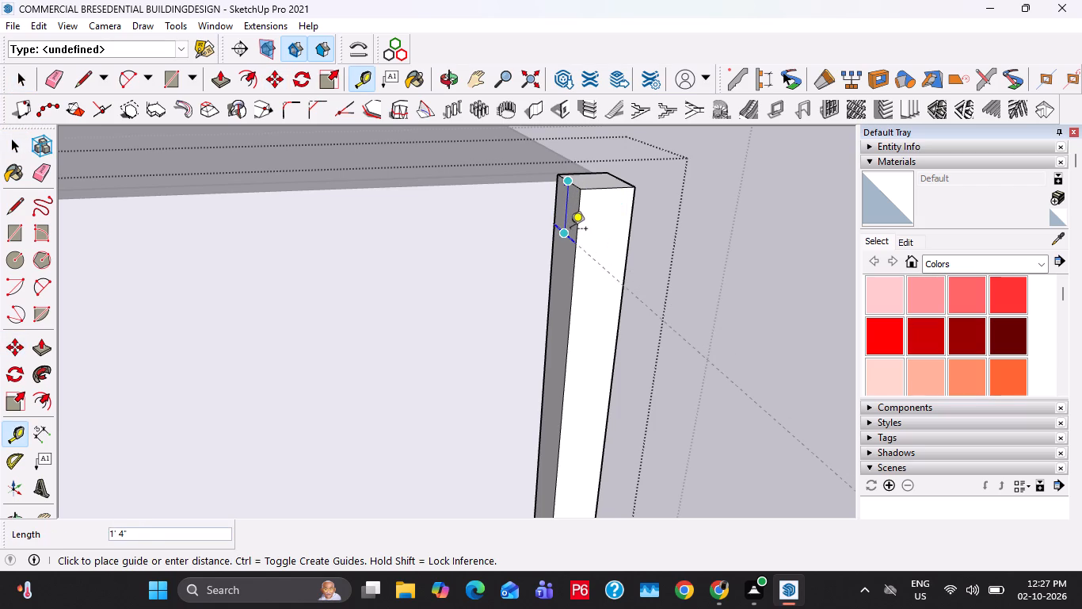
pyautogui.press('space')
# Push/Pull the small face above the copied edge on the tall column's inner side outward by 4'.
pyautogui.click(566, 222)
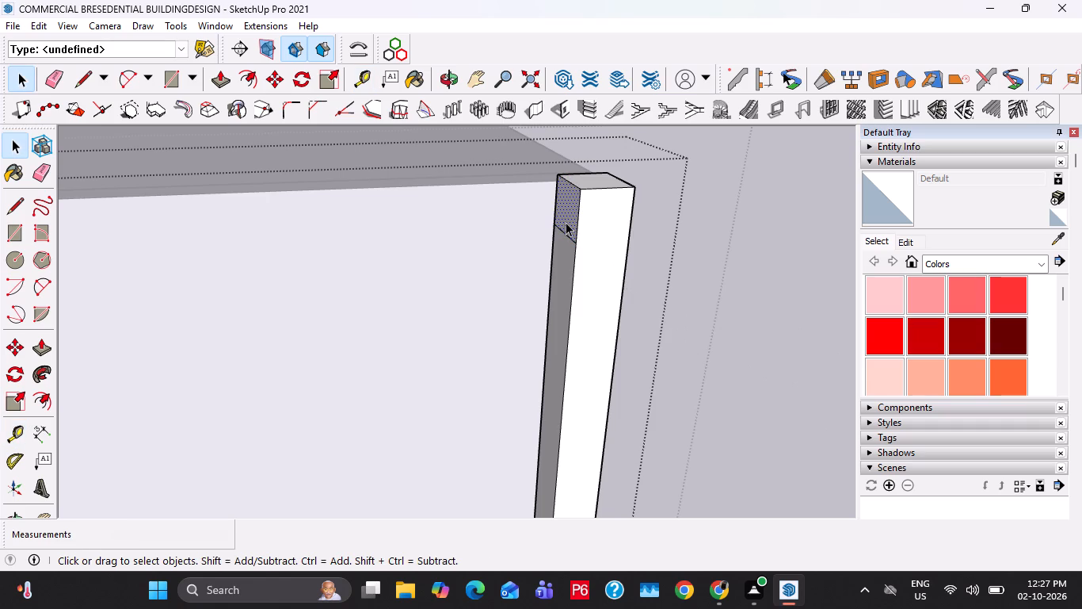
pyautogui.press('p')
pyautogui.click(566, 222)
pyautogui.scroll(-3, 488, 250)
pyautogui.write("4'")
pyautogui.press('Return')
pyautogui.press('space')
# Check the top frame on the Paint Hub image and extend the end face of the column's top arm another 2'.
pyautogui.scroll(-16, 487, 252)
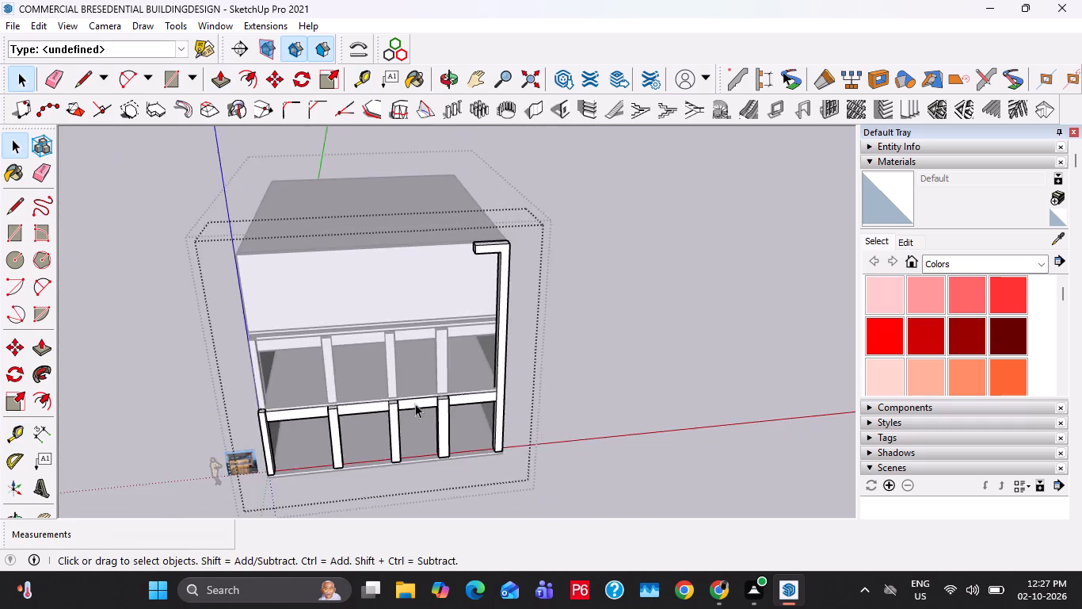
pyautogui.keyDown('shift'); pyautogui.moveTo(413, 407); pyautogui.dragTo(498, 218, button='middle'); pyautogui.keyUp('shift')
pyautogui.scroll(20, 366, 291)
pyautogui.scroll(5, 366, 291)
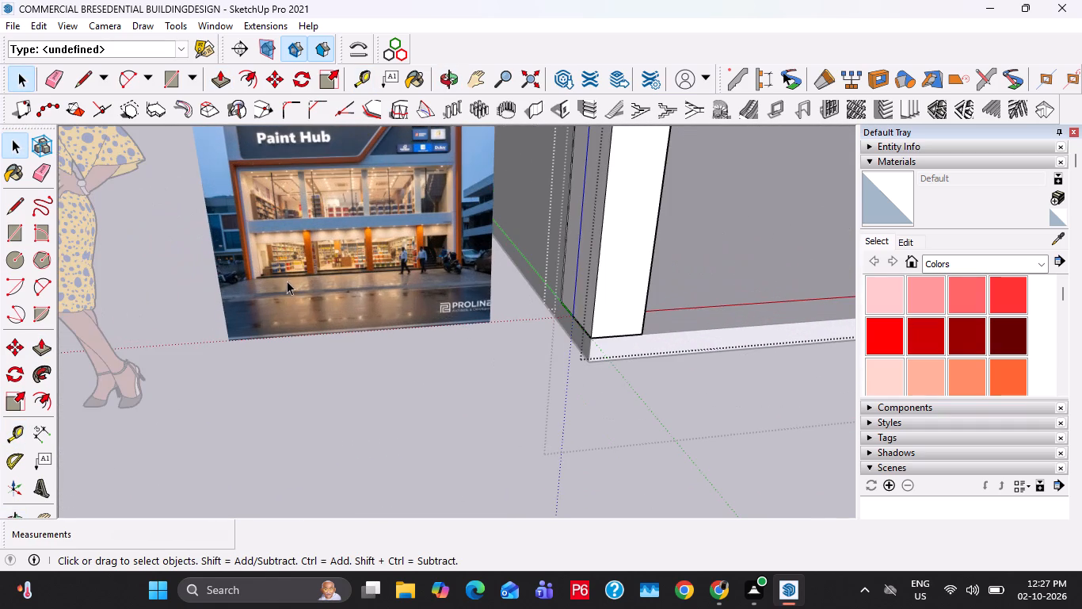
pyautogui.keyDown('shift'); pyautogui.moveTo(349, 251); pyautogui.dragTo(349, 279, button='middle'); pyautogui.keyUp('shift')
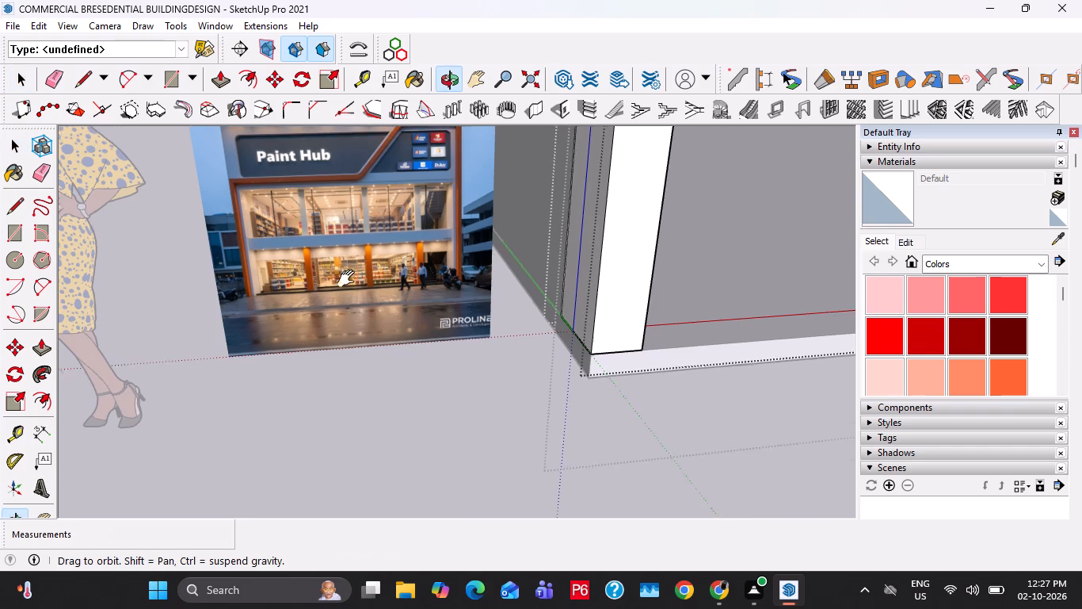
pyautogui.keyDown('shift'); pyautogui.moveTo(349, 279); pyautogui.dragTo(238, 414, button='middle'); pyautogui.keyUp('shift')
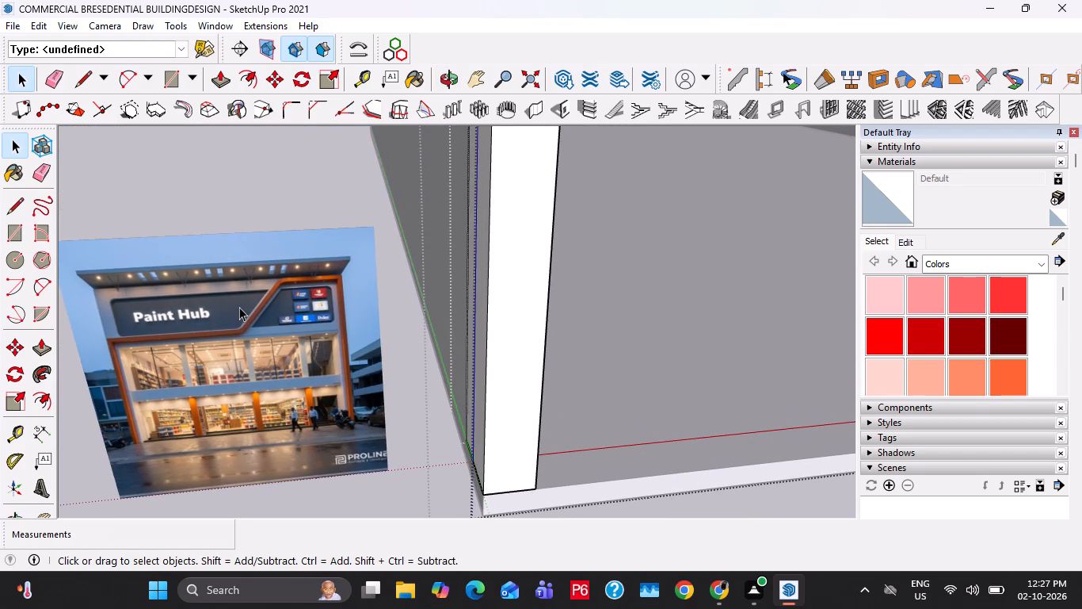
pyautogui.scroll(-20, 239, 307)
pyautogui.scroll(-2, 239, 307)
pyautogui.keyDown('shift'); pyautogui.moveTo(544, 228); pyautogui.dragTo(469, 465, button='middle'); pyautogui.keyUp('shift')
pyautogui.scroll(9, 480, 268)
pyautogui.press('p')
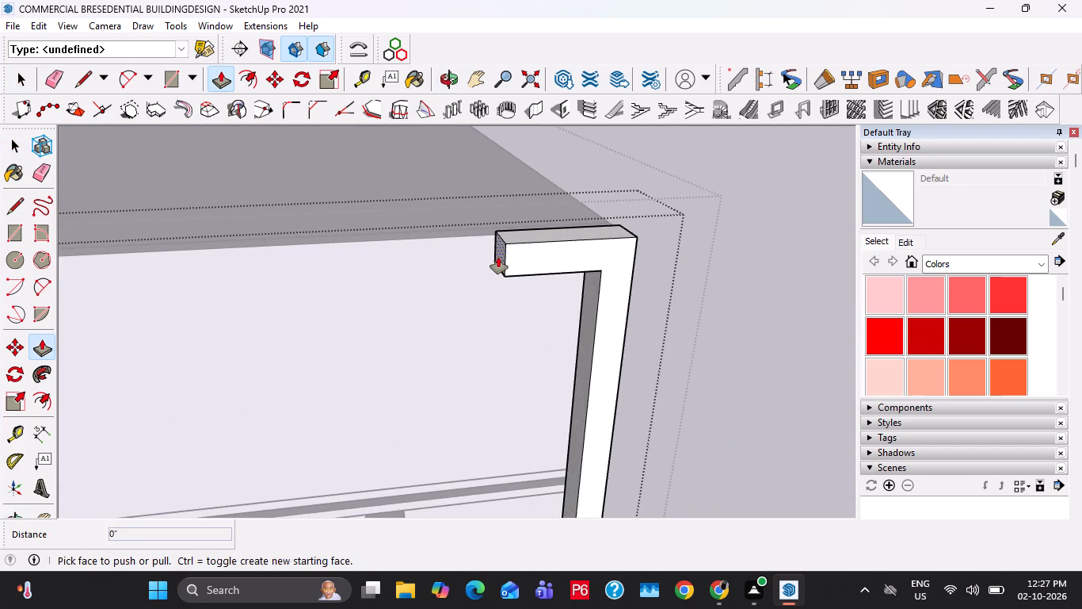
pyautogui.click(499, 259)
pyautogui.write("2'")
pyautogui.press('Return')
pyautogui.press('space')
# Compare the short top arm of the frame with the orange frame's upper corner and slope in the Paint Hub image.
pyautogui.scroll(-5, 475, 268)
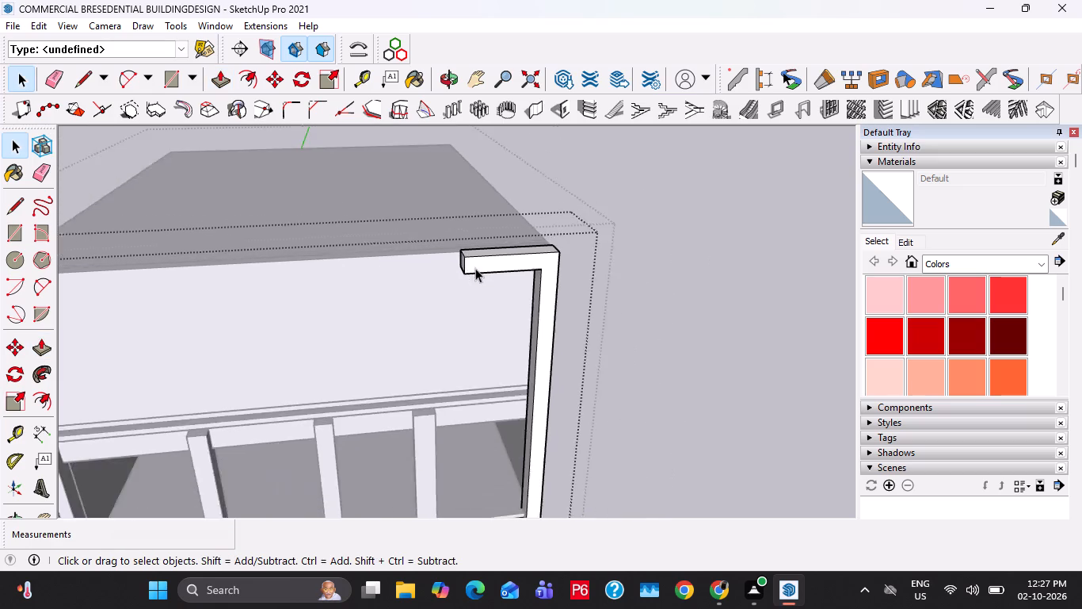
pyautogui.scroll(-11, 475, 268)
pyautogui.moveTo(439, 316); pyautogui.dragTo(602, 187, button='middle')
pyautogui.scroll(20, 444, 343)
pyautogui.scroll(3, 444, 343)
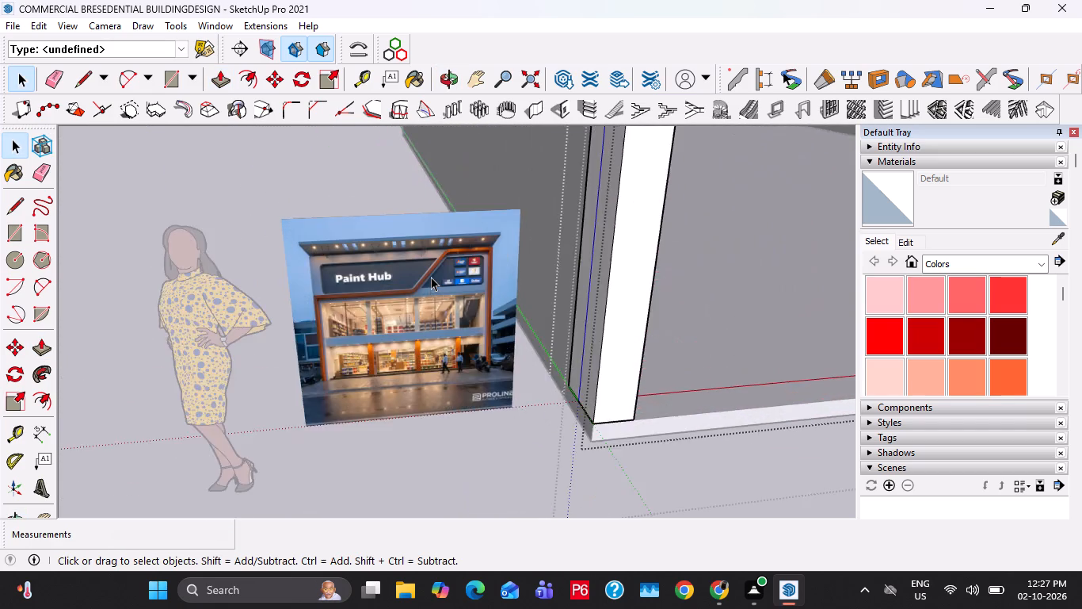
pyautogui.scroll(10, 431, 277)
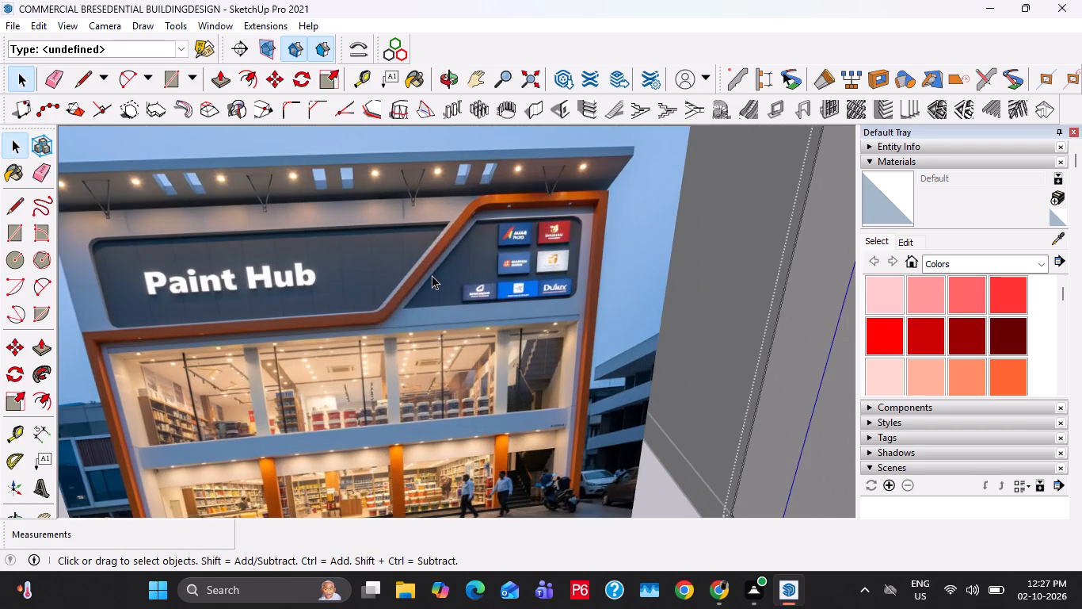
pyautogui.scroll(-15, 432, 275)
pyautogui.keyDown('shift'); pyautogui.moveTo(564, 249); pyautogui.dragTo(368, 428, button='middle'); pyautogui.keyUp('shift')
pyautogui.keyDown('shift'); pyautogui.scroll(-14, 364, 389); pyautogui.keyUp('shift')
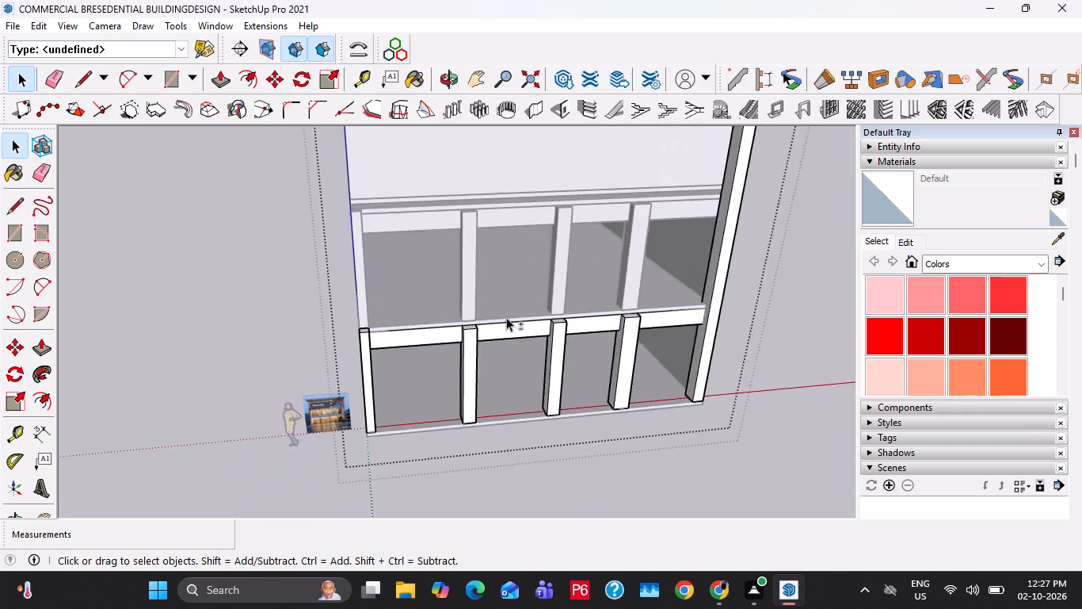
pyautogui.keyDown('shift'); pyautogui.moveTo(514, 312); pyautogui.dragTo(276, 465, button='middle'); pyautogui.keyUp('shift')
pyautogui.keyDown('shift'); pyautogui.scroll(3, 388, 306); pyautogui.keyUp('shift')
pyautogui.moveTo(403, 274); pyautogui.dragTo(486, 234, button='middle')
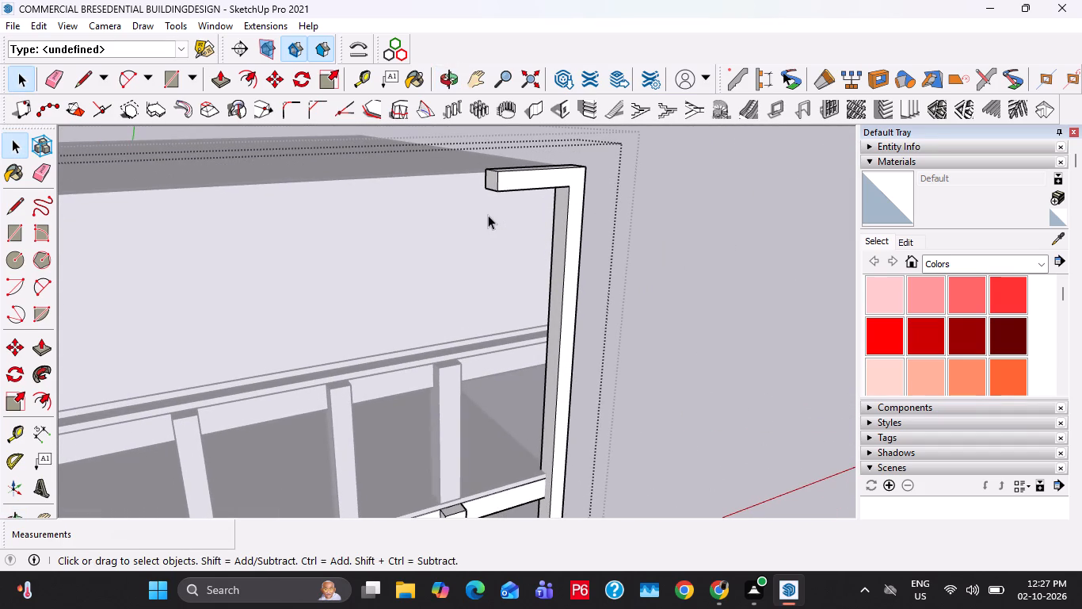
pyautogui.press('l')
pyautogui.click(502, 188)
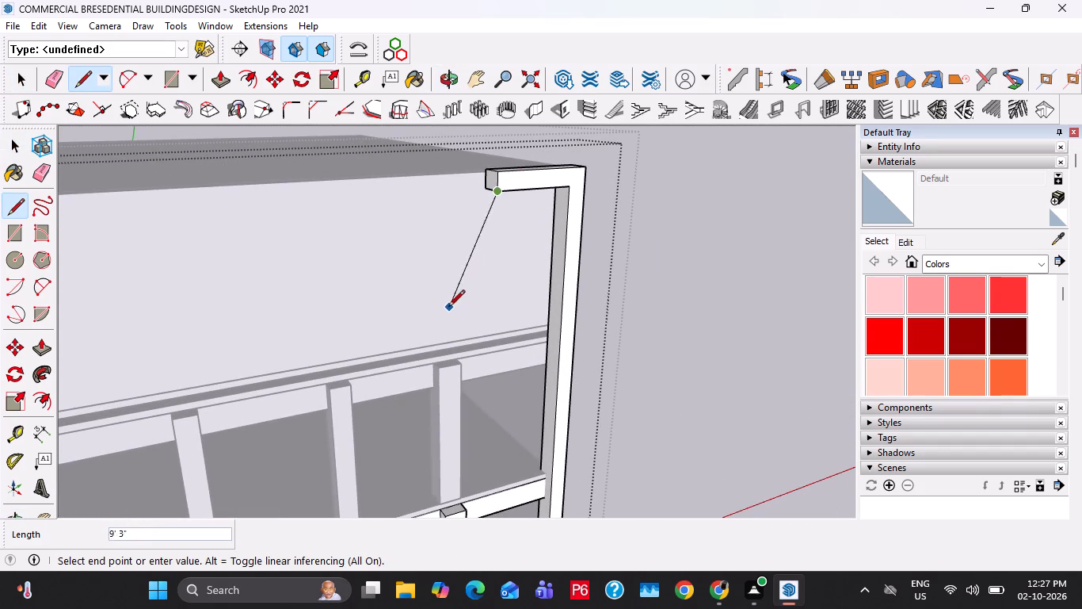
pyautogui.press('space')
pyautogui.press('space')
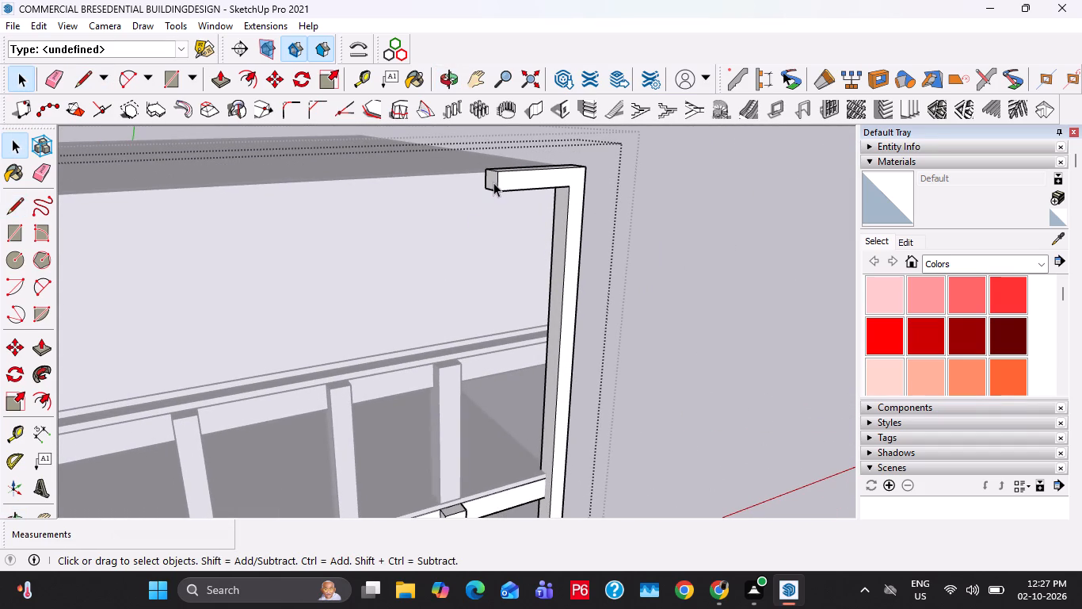
# Examine how the orange frame runs from the tall column, along the top and down the diagonal in the Paint Hub image.
pyautogui.moveTo(554, 193); pyautogui.dragTo(509, 215, button='middle')
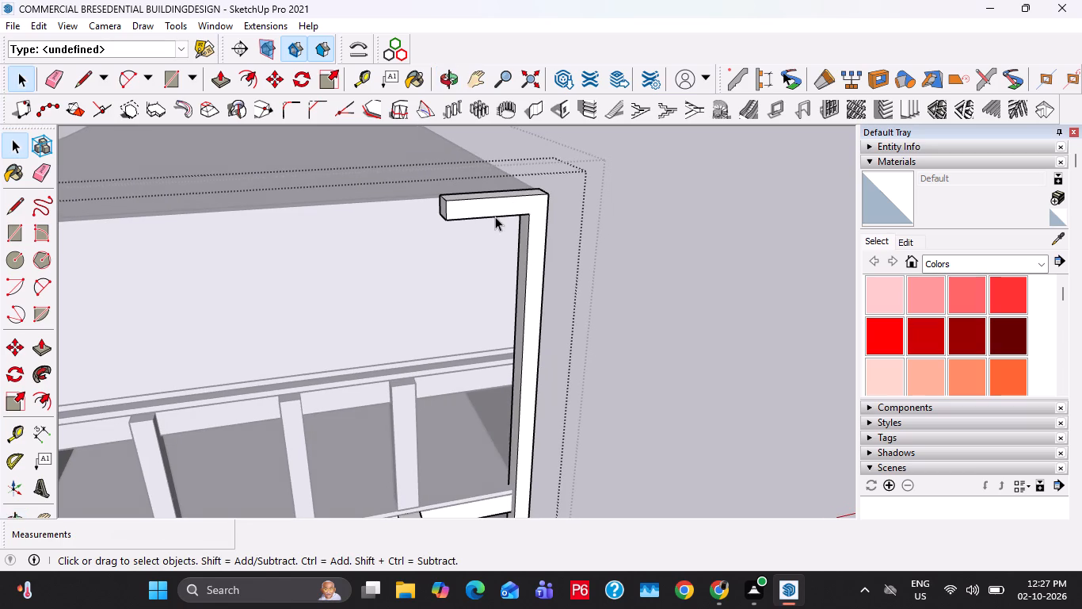
pyautogui.scroll(-5, 489, 216)
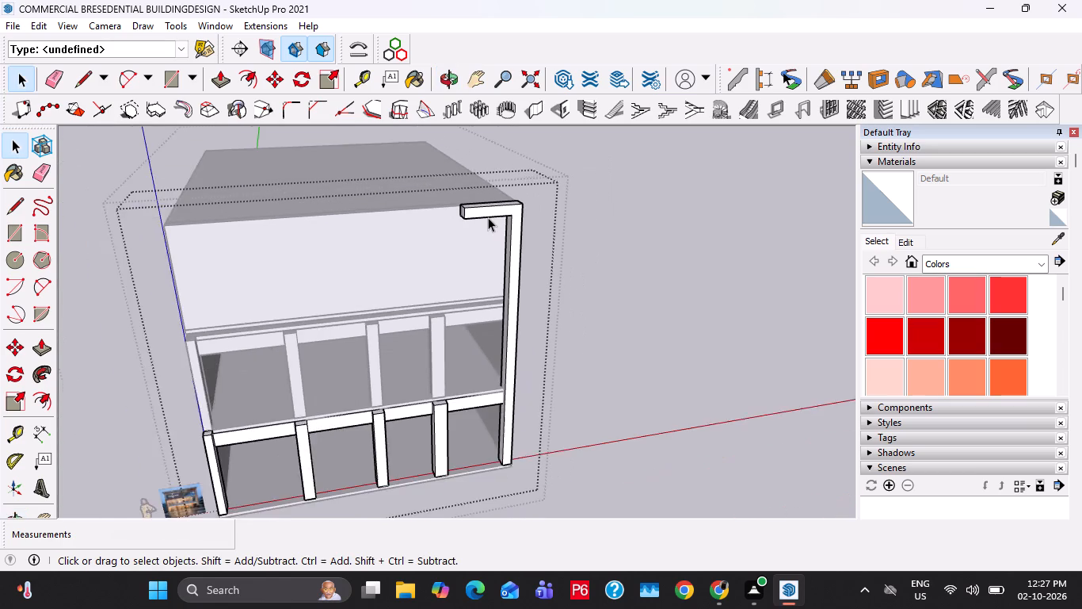
pyautogui.scroll(-8, 488, 217)
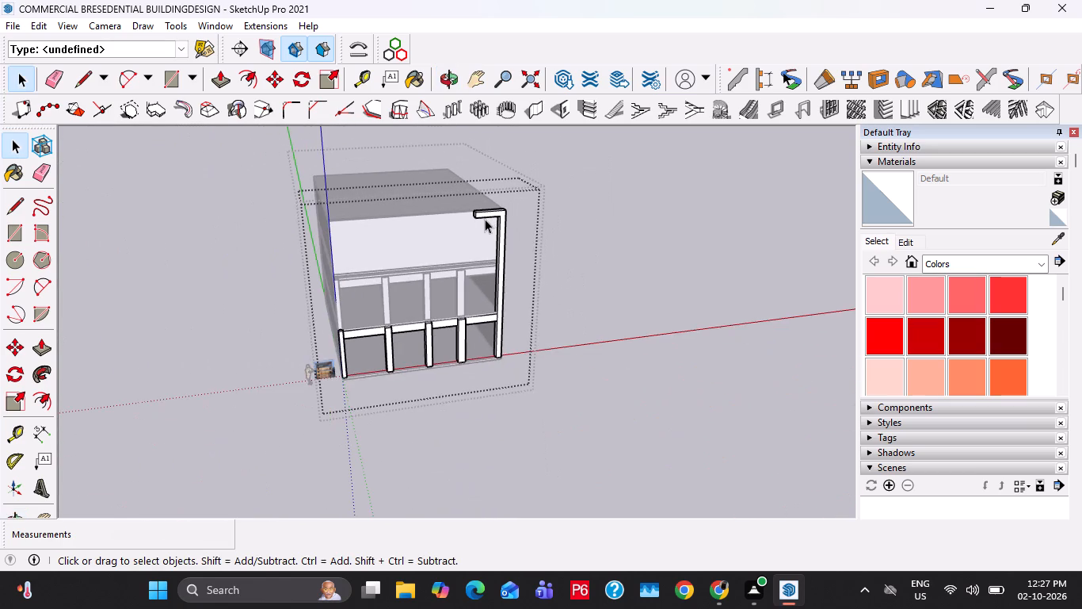
pyautogui.scroll(-5, 485, 219)
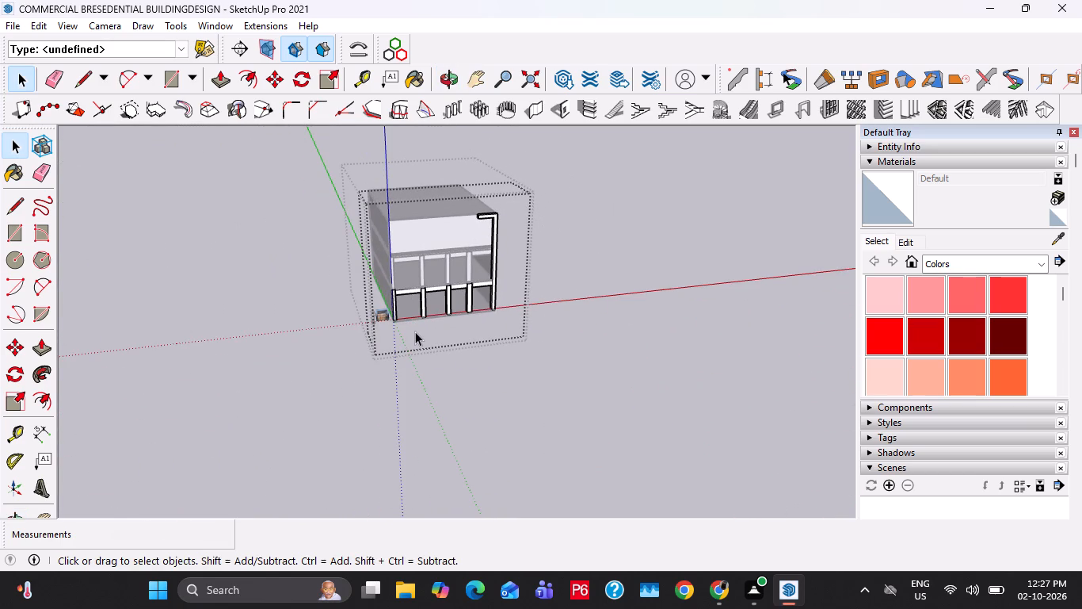
pyautogui.scroll(11, 338, 344)
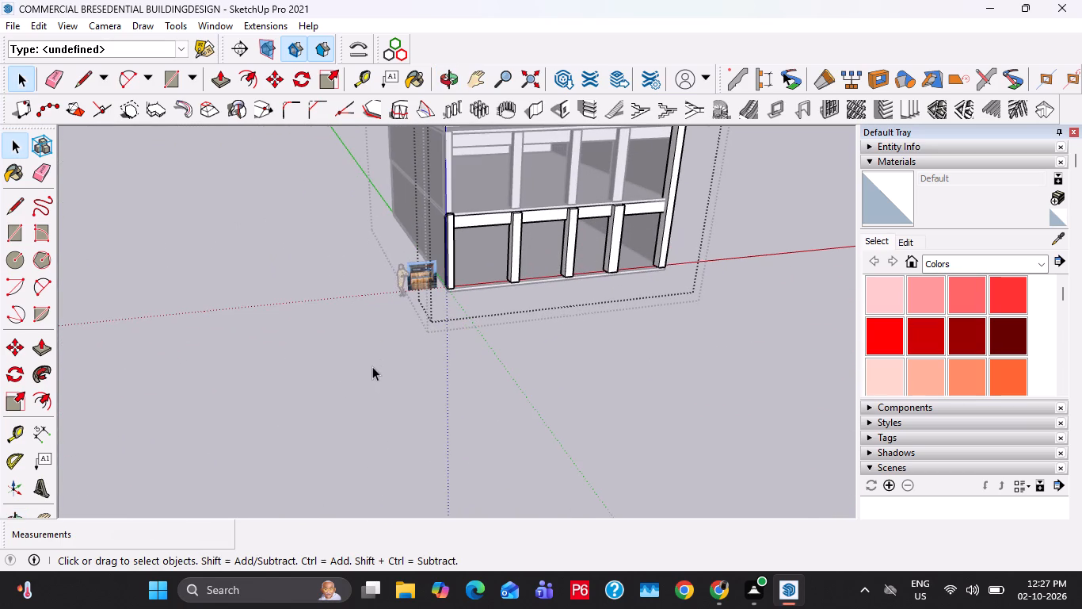
pyautogui.scroll(20, 430, 253)
pyautogui.scroll(7, 430, 253)
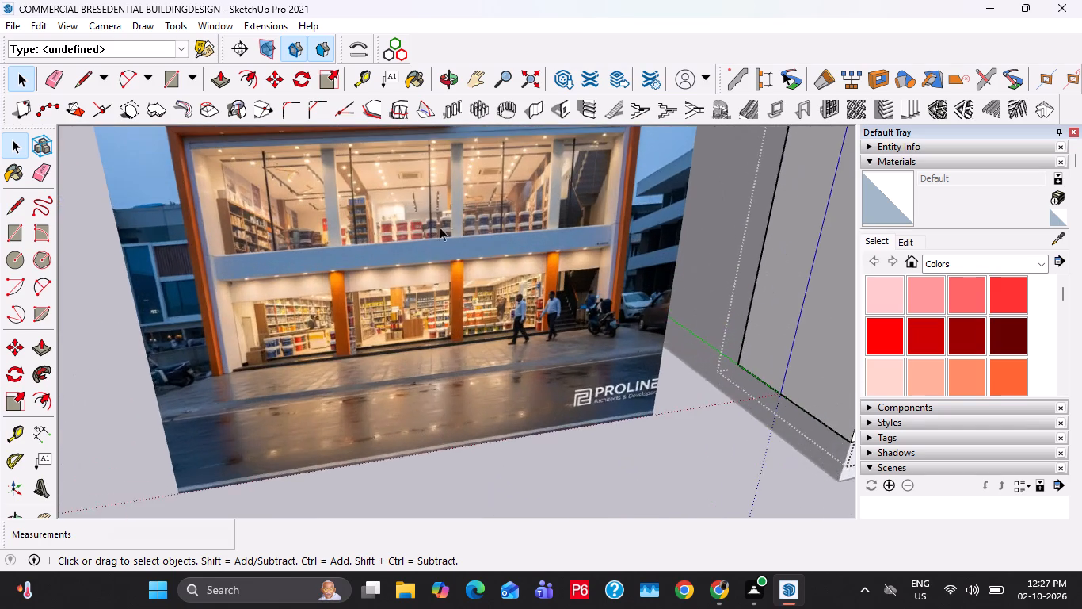
pyautogui.moveTo(451, 208); pyautogui.dragTo(428, 412, button='middle')
pyautogui.scroll(1, 556, 231)
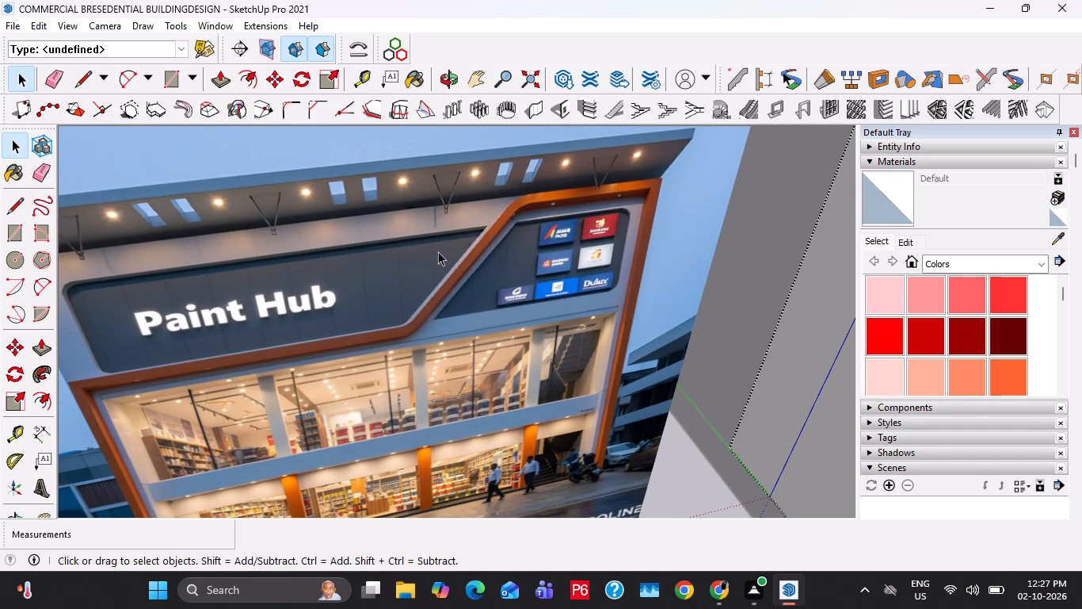
pyautogui.scroll(-15, 438, 254)
pyautogui.scroll(-12, 438, 257)
pyautogui.keyDown('shift'); pyautogui.moveTo(558, 283); pyautogui.dragTo(373, 368, button='middle'); pyautogui.keyUp('shift')
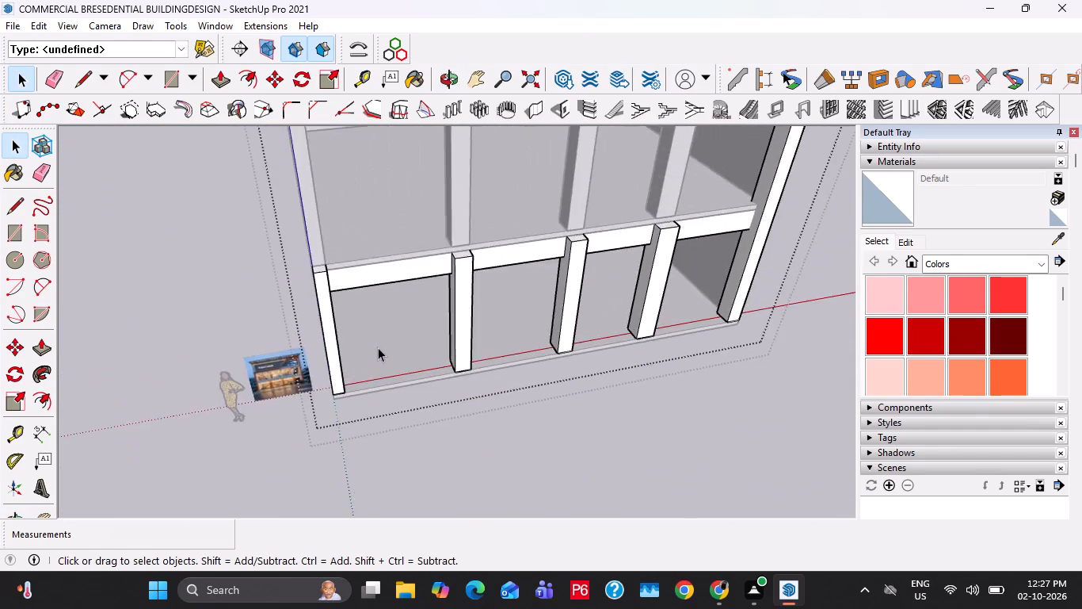
pyautogui.scroll(-6, 379, 347)
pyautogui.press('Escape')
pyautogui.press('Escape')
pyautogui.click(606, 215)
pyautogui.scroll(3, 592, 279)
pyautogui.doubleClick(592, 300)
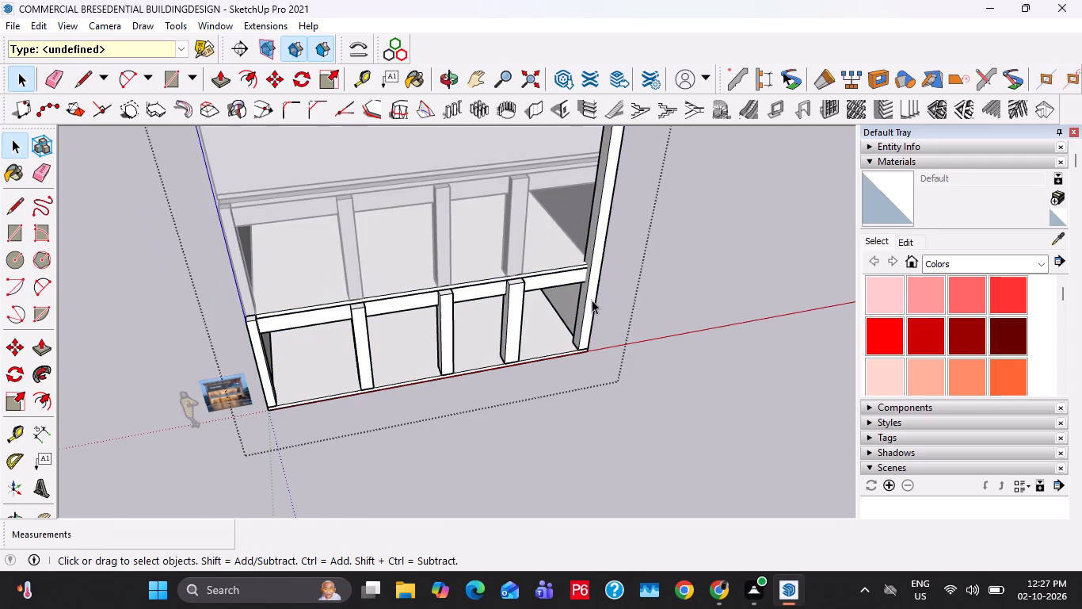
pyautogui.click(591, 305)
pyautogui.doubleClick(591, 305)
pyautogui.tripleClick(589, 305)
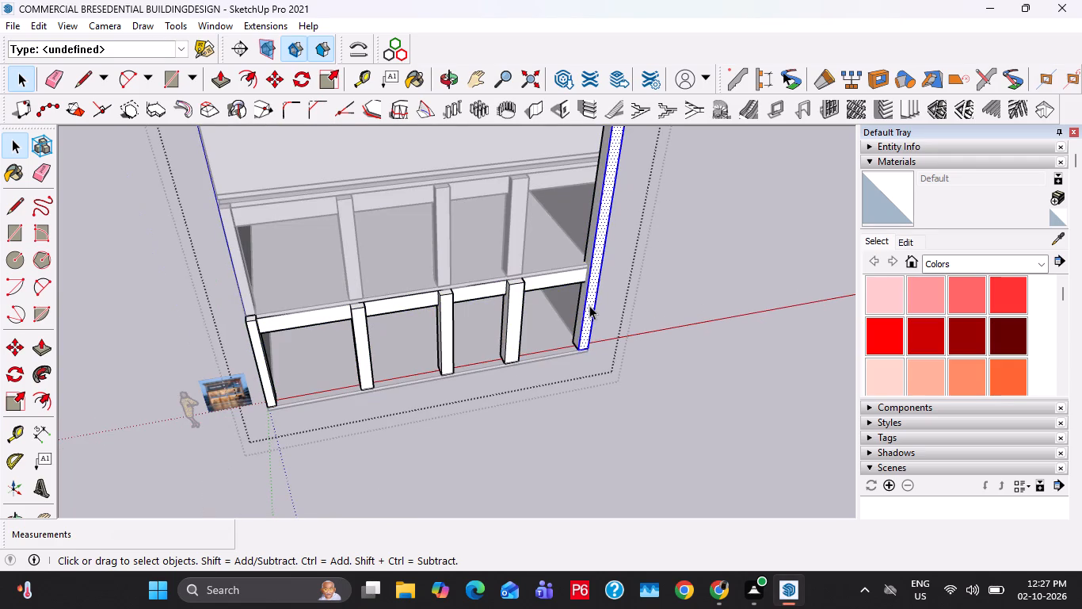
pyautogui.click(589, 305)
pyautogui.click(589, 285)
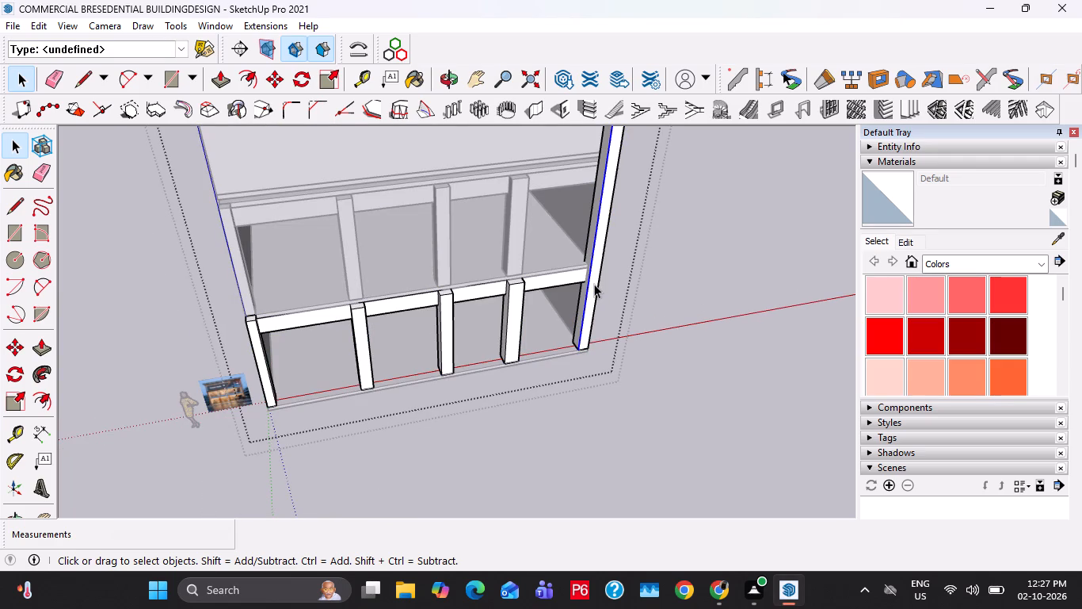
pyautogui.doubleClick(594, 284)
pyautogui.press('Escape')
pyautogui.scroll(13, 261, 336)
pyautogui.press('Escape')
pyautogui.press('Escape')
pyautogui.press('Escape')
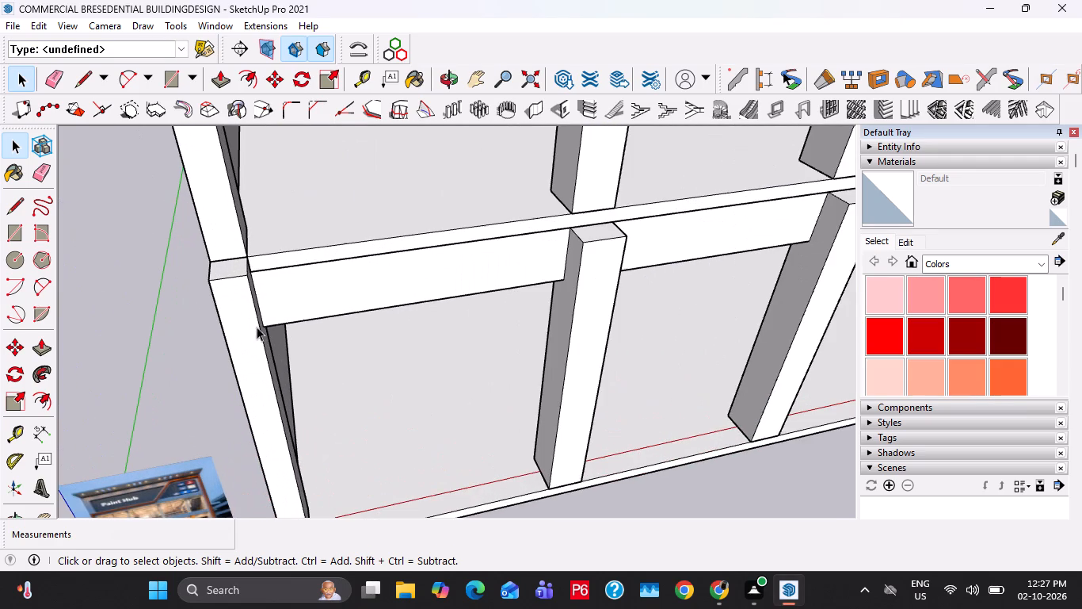
# Measure the front face width of the ground-floor end column nearest the reference image.
pyautogui.press('t')
pyautogui.click(256, 324)
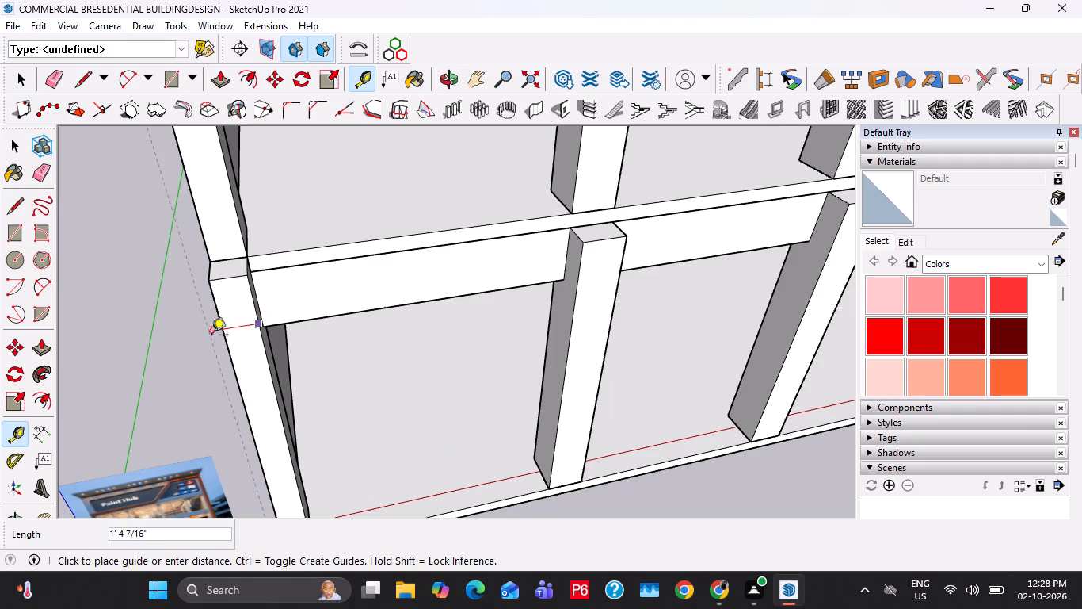
pyautogui.press('space')
# Inside the nested column group, raise the top face of the end column nearest the reference image by about 19' 4 5/8".
pyautogui.doubleClick(233, 282)
pyautogui.click(233, 262)
pyautogui.doubleClick(233, 262)
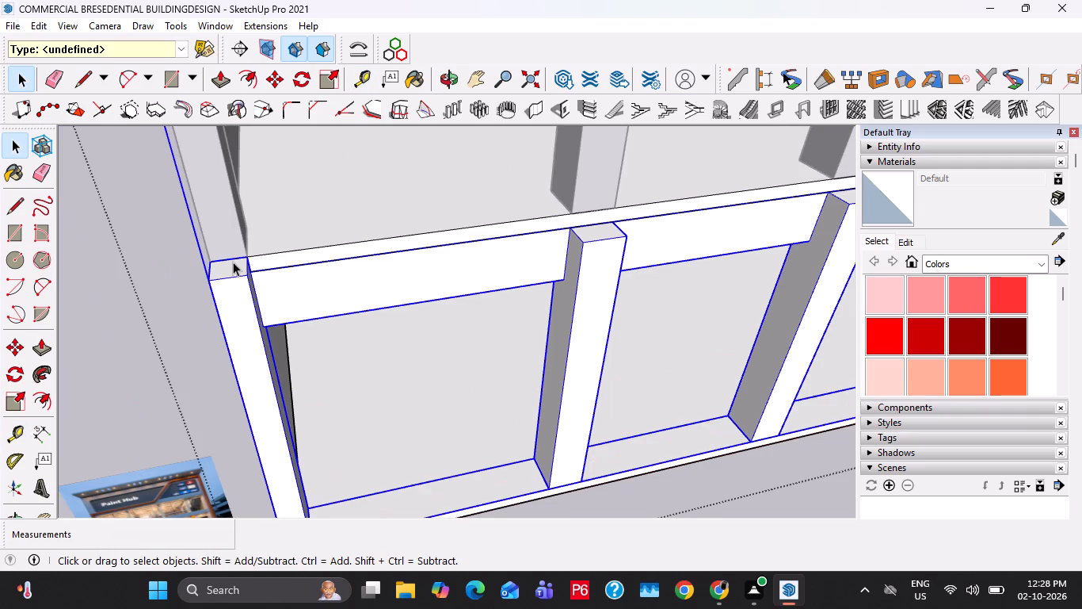
pyautogui.press('p')
pyautogui.click(234, 269)
pyautogui.scroll(-19, 234, 270)
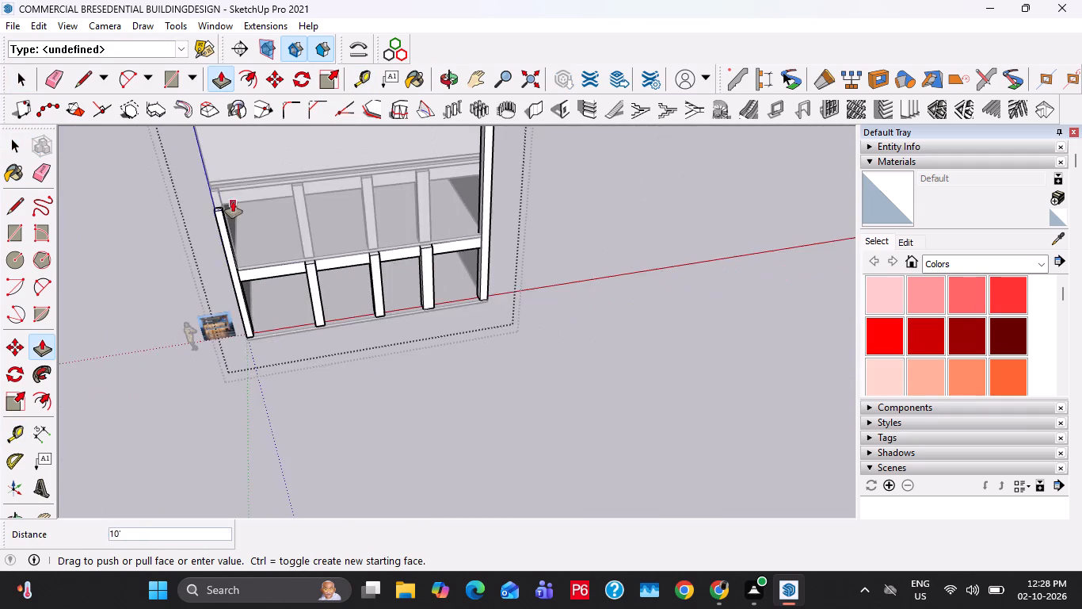
pyautogui.click(196, 213)
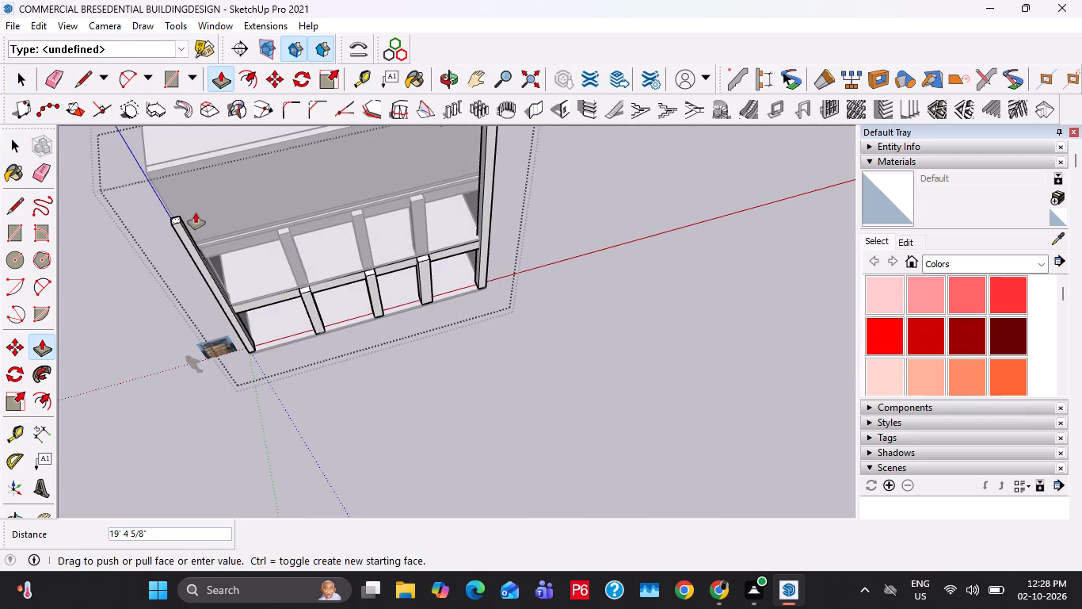
# Lower the top face of the tall end column nearest the reference image by about 5' 10 5/8", level with the second storey's top slab.
pyautogui.scroll(-3, 200, 220)
pyautogui.moveTo(204, 242); pyautogui.dragTo(261, 88, button='middle')
pyautogui.scroll(5, 362, 389)
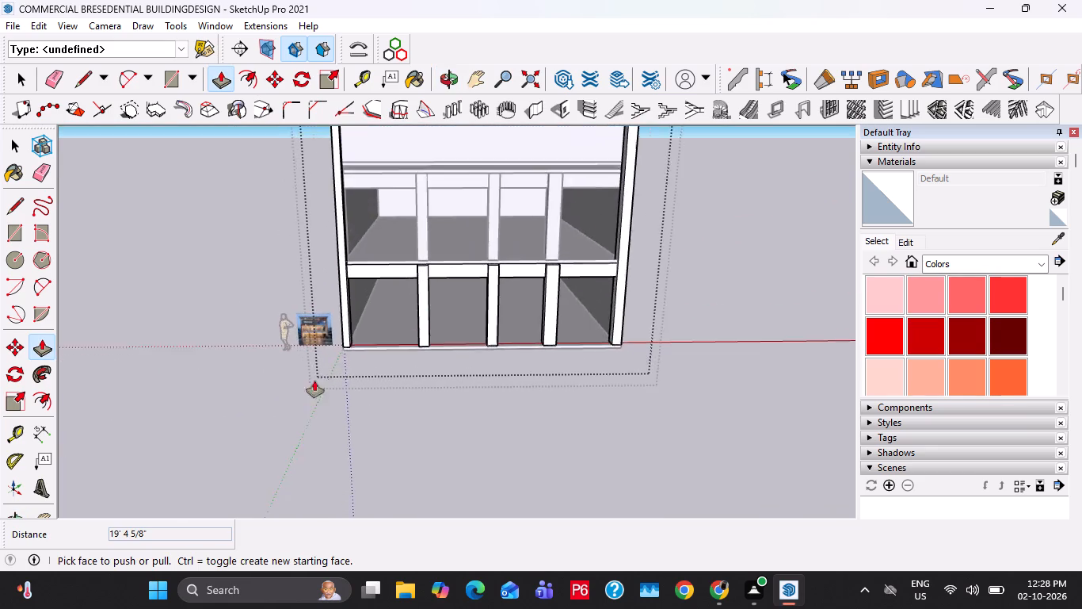
pyautogui.scroll(20, 314, 381)
pyautogui.scroll(1, 314, 381)
pyautogui.press('space')
pyautogui.scroll(-13, 350, 355)
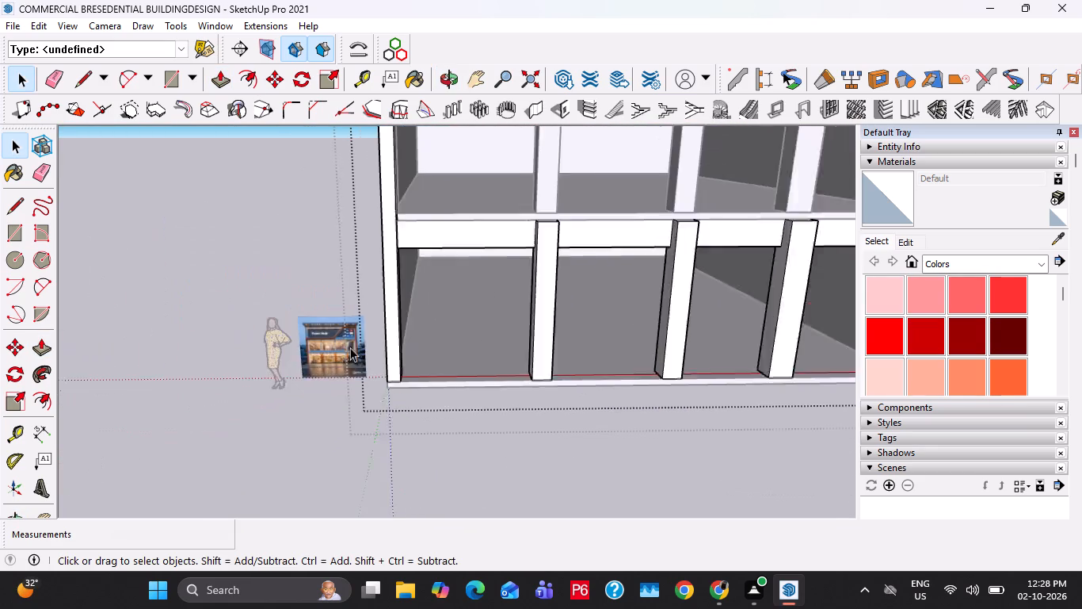
pyautogui.scroll(-2, 350, 347)
pyautogui.keyDown('shift'); pyautogui.moveTo(402, 207); pyautogui.dragTo(396, 458, button='middle'); pyautogui.keyUp('shift')
pyautogui.keyDown('shift'); pyautogui.scroll(2, 364, 285); pyautogui.keyUp('shift')
pyautogui.press('p')
pyautogui.click(364, 323)
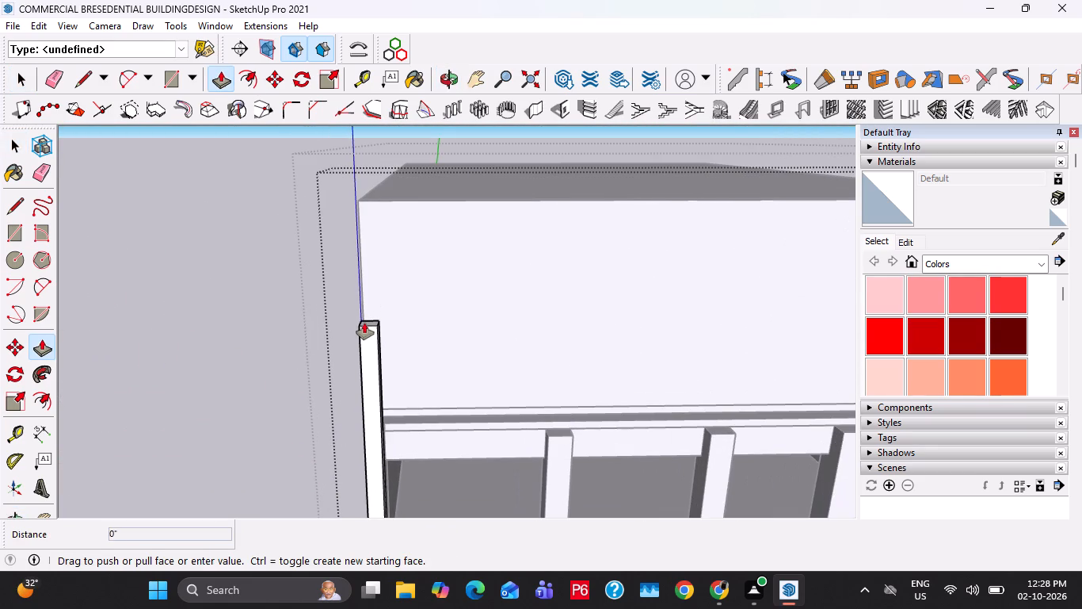
pyautogui.keyDown('shift'); pyautogui.moveTo(386, 375); pyautogui.dragTo(366, 306, button='middle'); pyautogui.keyUp('shift')
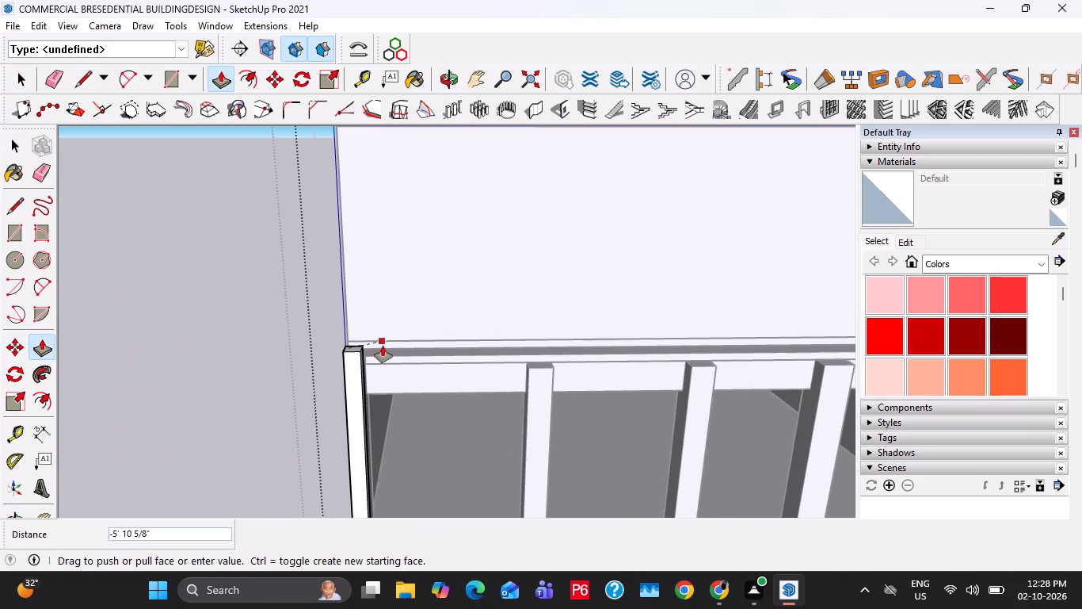
pyautogui.click(383, 346)
pyautogui.moveTo(366, 351); pyautogui.dragTo(112, 393, button='middle')
pyautogui.press('space')
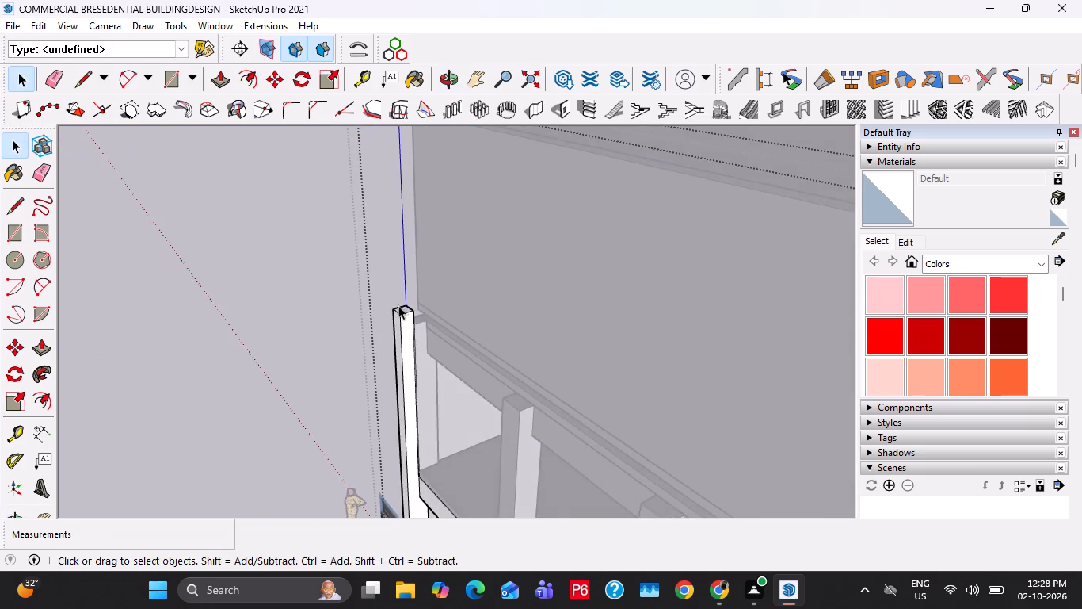
# Inside the upper storey's group, delete the slab along its bottom edge.
pyautogui.scroll(3, 453, 303)
pyautogui.moveTo(406, 312); pyautogui.dragTo(794, 288, button='middle')
pyautogui.scroll(12, 646, 231)
pyautogui.press('Escape')
pyautogui.press('Escape')
pyautogui.press('Escape')
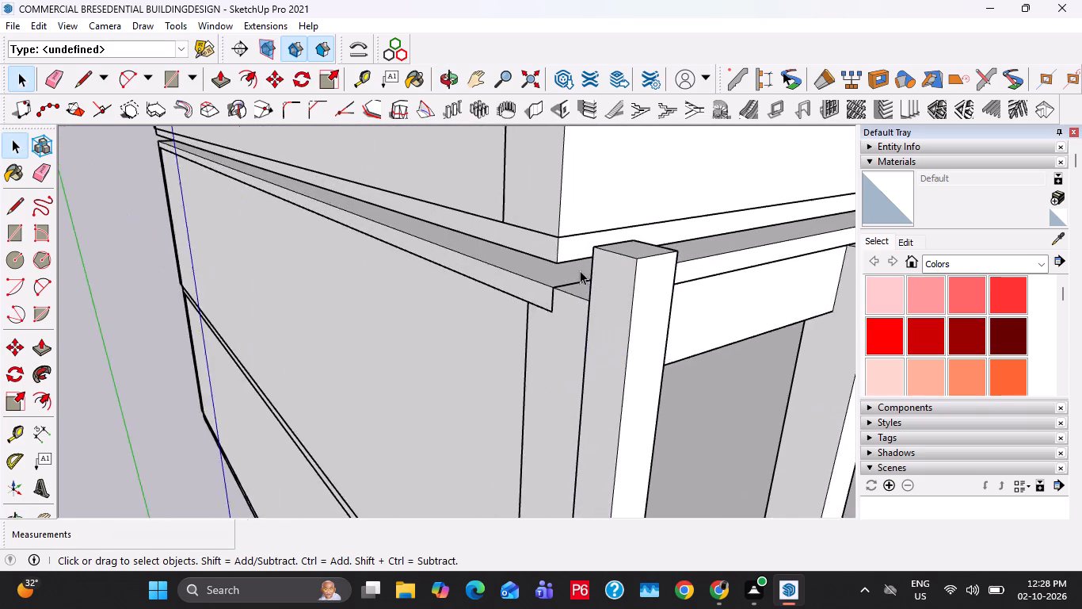
pyautogui.moveTo(589, 290); pyautogui.dragTo(767, 228, button='middle')
pyautogui.click(402, 224)
pyautogui.scroll(2, 492, 265)
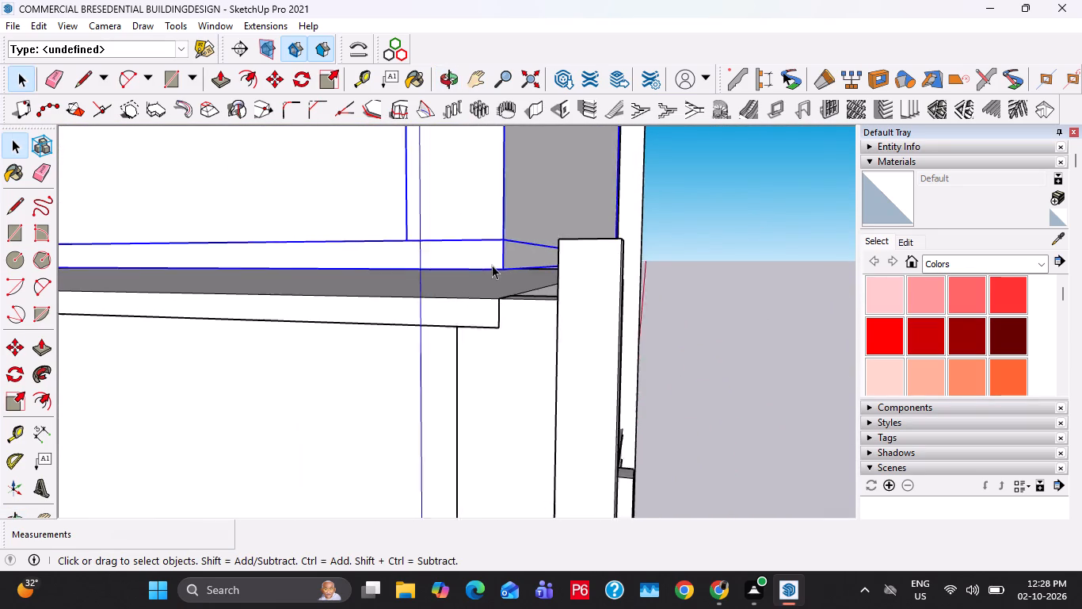
pyautogui.scroll(1, 492, 265)
pyautogui.doubleClick(495, 245)
pyautogui.click(492, 250)
pyautogui.press('Delete')
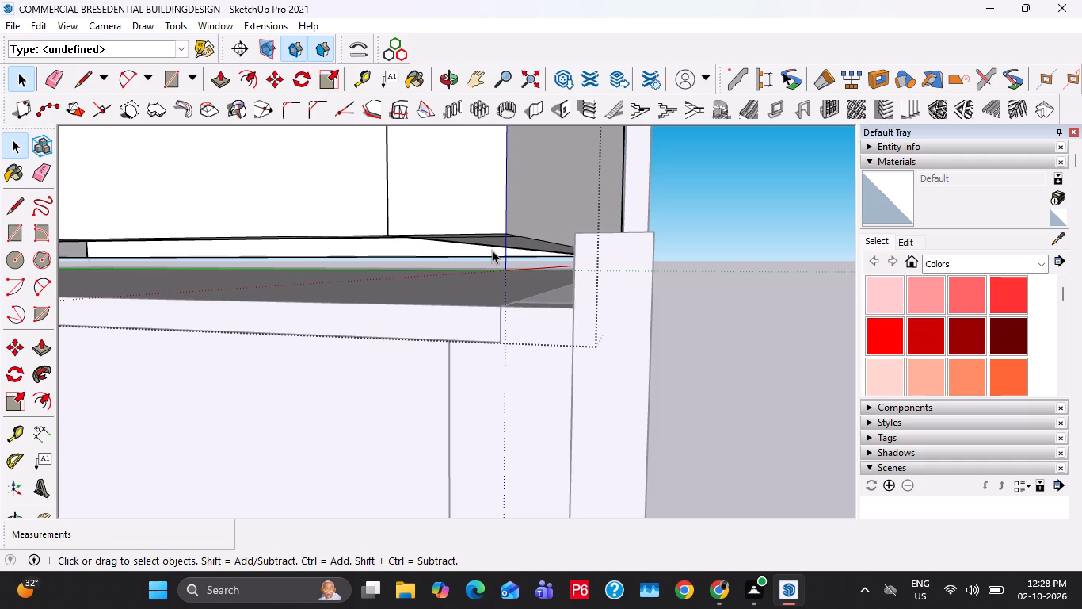
pyautogui.press('Escape')
# Move the upper storey block down by its bottom corner onto the top corner of the storey below.
pyautogui.click(509, 224)
pyautogui.moveTo(520, 251); pyautogui.dragTo(563, 308, button='middle')
pyautogui.scroll(-3, 505, 275)
pyautogui.press('m')
pyautogui.click(500, 240)
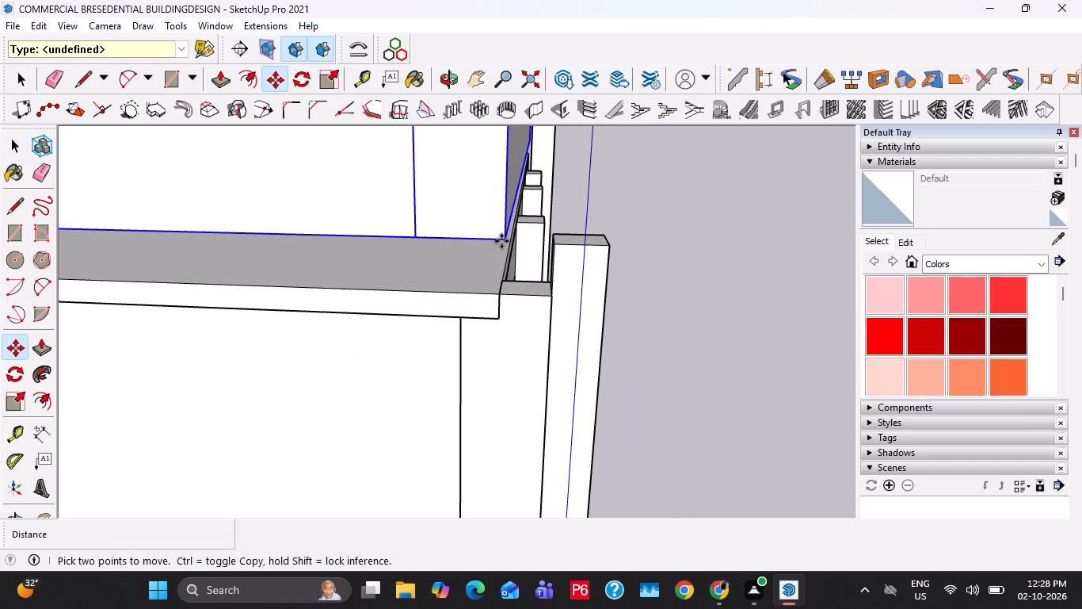
pyautogui.click(498, 296)
pyautogui.press('space')
pyautogui.press('space')
pyautogui.click(657, 313)
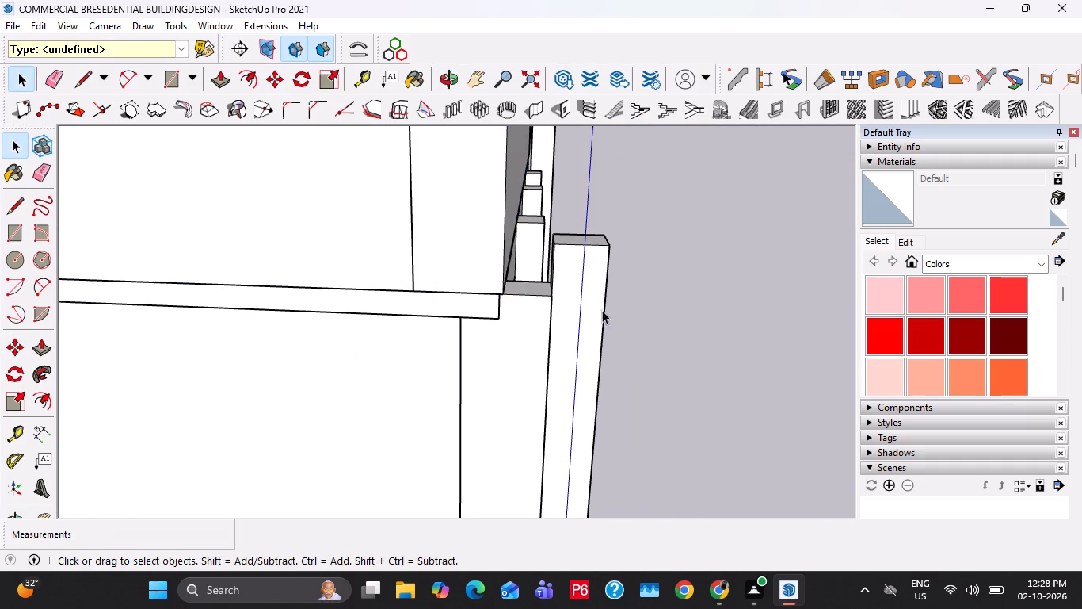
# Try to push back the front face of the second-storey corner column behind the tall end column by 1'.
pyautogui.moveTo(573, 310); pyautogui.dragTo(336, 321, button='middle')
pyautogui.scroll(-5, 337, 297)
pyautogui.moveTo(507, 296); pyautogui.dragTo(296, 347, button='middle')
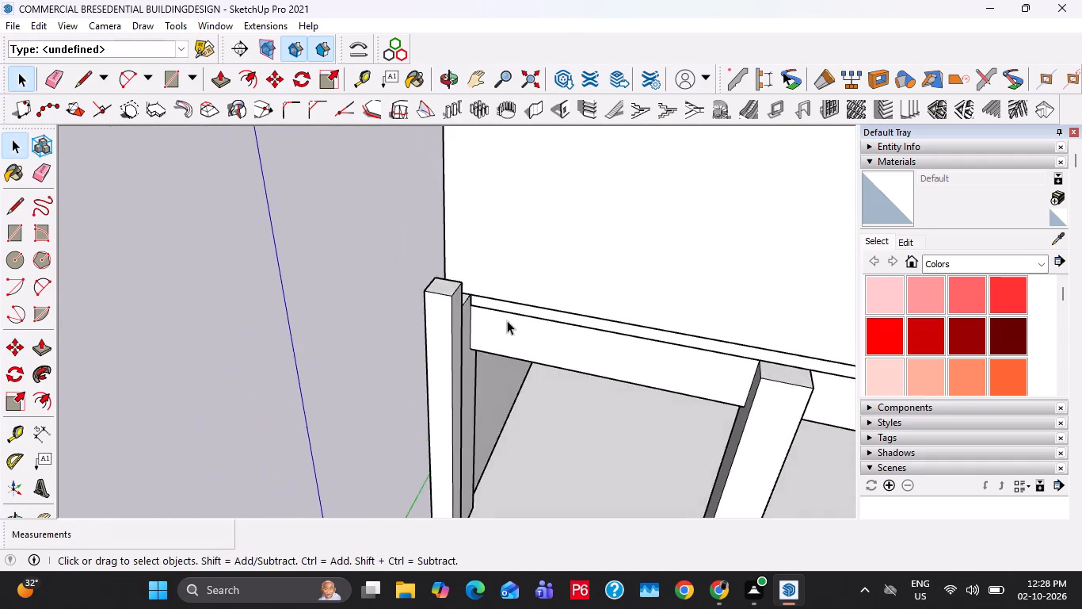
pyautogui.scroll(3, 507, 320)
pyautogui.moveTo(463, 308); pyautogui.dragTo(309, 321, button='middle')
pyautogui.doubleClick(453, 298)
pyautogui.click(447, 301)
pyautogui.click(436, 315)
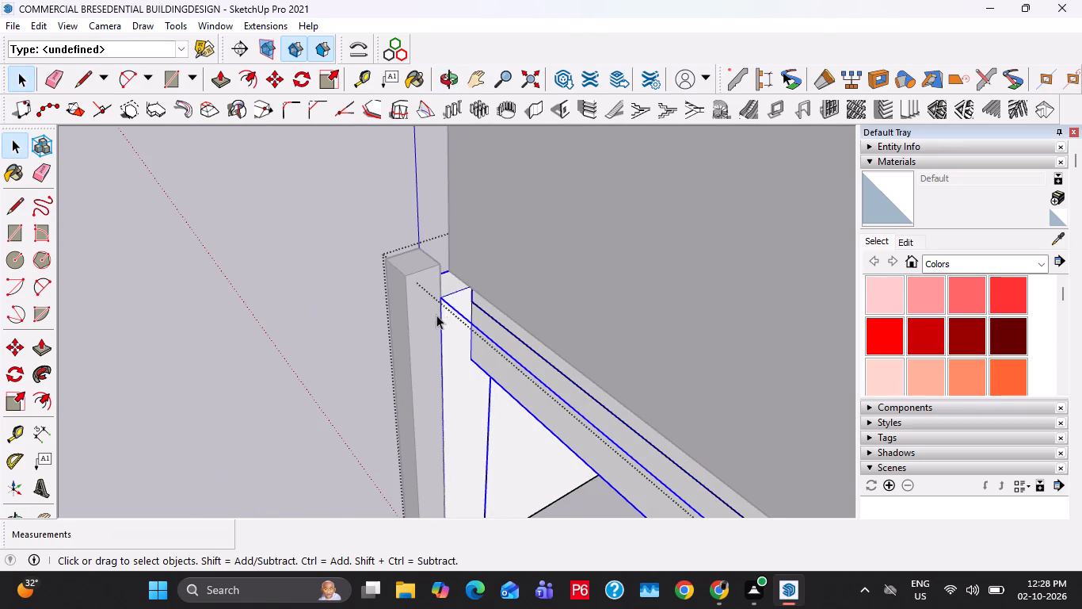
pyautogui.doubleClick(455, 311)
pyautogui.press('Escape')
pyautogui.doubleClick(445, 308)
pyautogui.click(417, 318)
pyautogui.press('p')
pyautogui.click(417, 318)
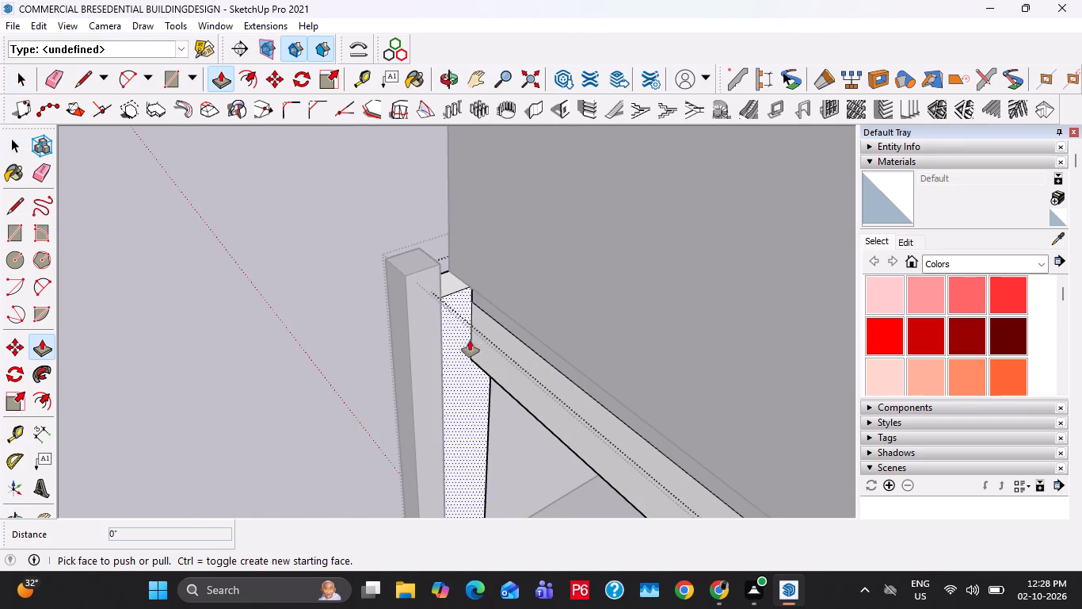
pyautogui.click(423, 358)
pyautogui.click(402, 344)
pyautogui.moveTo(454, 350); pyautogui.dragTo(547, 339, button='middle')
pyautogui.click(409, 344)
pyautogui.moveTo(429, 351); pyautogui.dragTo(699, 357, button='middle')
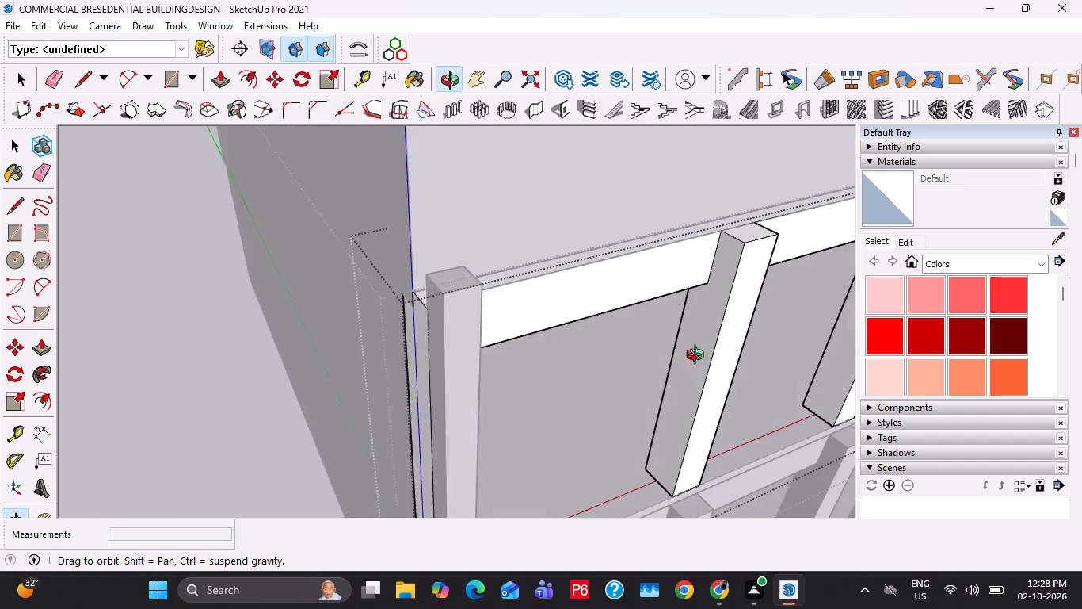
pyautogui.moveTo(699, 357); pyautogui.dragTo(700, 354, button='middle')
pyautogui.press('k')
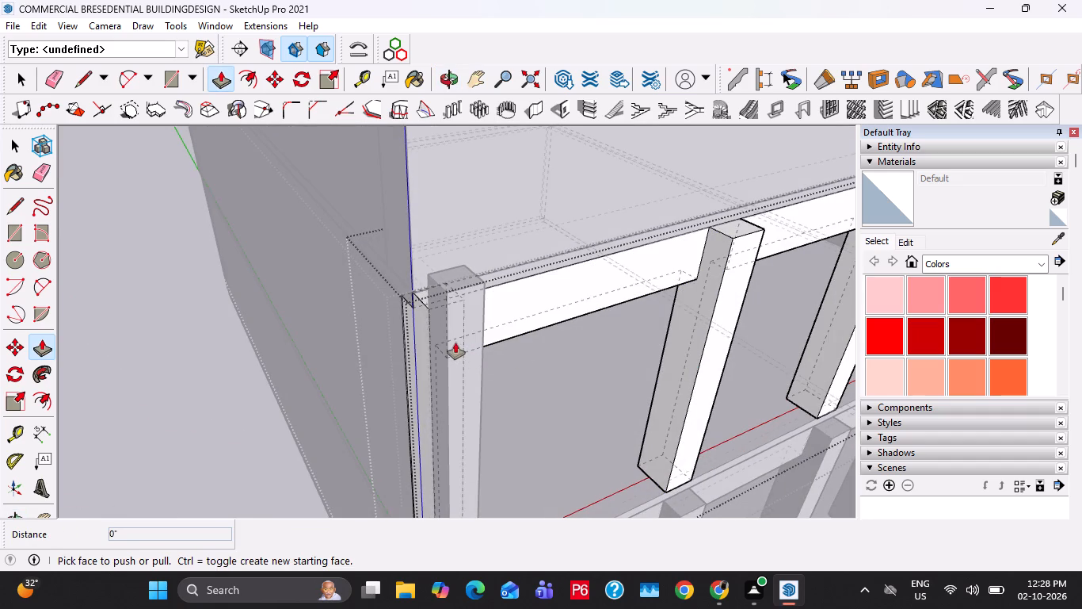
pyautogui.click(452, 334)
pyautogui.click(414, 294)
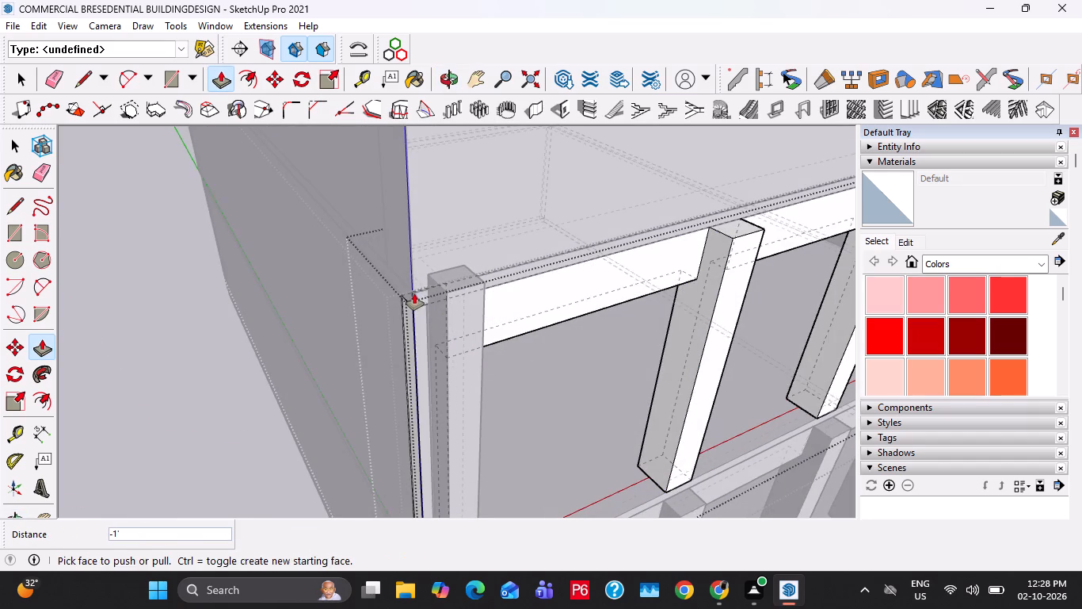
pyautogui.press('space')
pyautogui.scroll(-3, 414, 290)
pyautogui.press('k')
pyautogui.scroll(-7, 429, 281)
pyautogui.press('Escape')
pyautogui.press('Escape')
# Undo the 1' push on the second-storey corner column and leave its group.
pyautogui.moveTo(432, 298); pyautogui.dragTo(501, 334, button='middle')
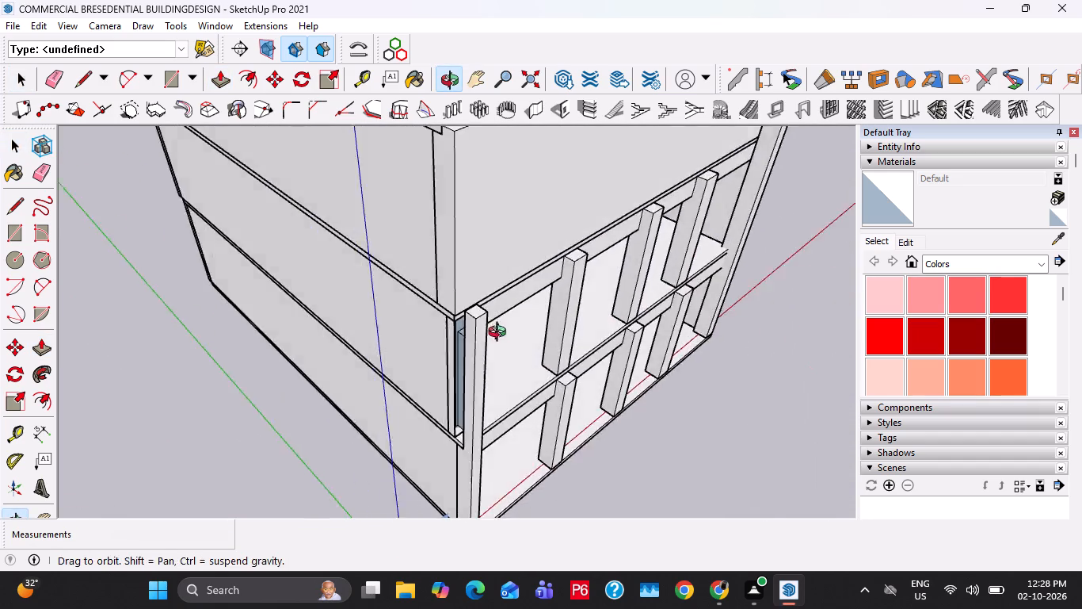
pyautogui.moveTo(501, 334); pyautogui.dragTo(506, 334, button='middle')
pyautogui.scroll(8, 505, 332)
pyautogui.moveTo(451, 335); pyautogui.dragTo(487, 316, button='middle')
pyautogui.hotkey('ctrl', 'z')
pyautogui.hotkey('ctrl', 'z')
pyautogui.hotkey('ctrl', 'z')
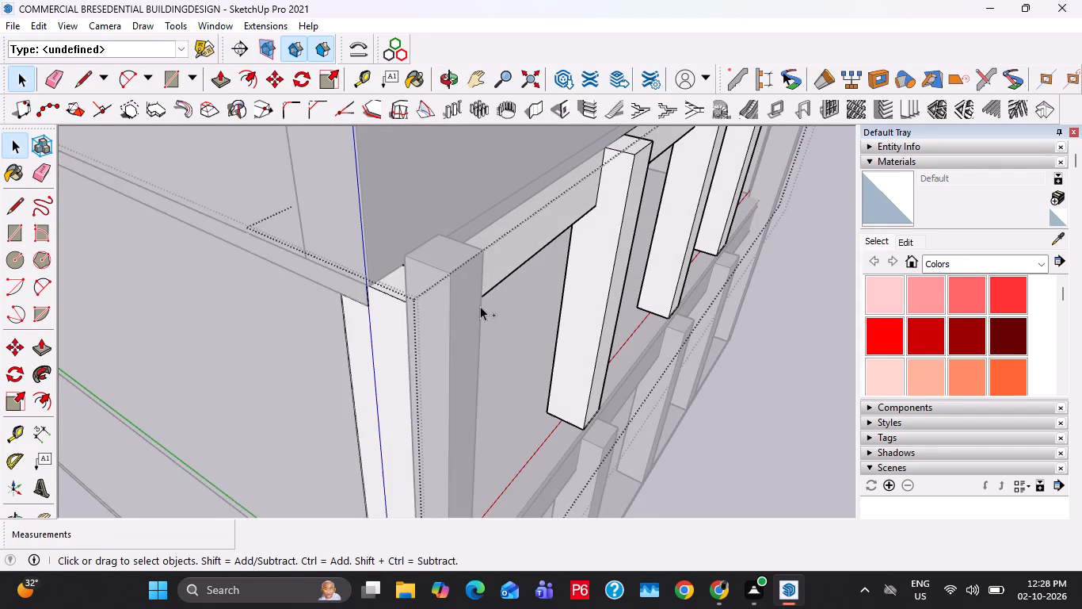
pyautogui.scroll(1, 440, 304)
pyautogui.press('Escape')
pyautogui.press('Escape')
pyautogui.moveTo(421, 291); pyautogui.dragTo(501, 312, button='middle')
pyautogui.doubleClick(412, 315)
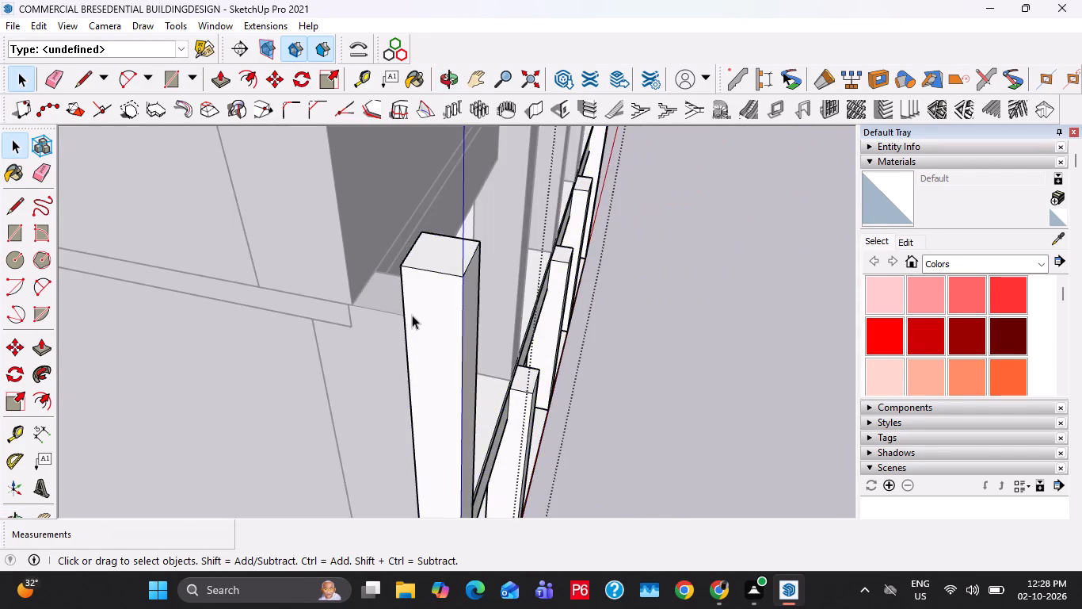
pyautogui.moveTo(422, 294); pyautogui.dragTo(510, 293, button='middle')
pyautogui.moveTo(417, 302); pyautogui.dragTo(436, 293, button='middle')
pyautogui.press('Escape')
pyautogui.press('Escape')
# Inside its nested group, push the second-storey corner column's front face back 1' to the corner under the slab.
pyautogui.scroll(3, 394, 335)
pyautogui.doubleClick(396, 340)
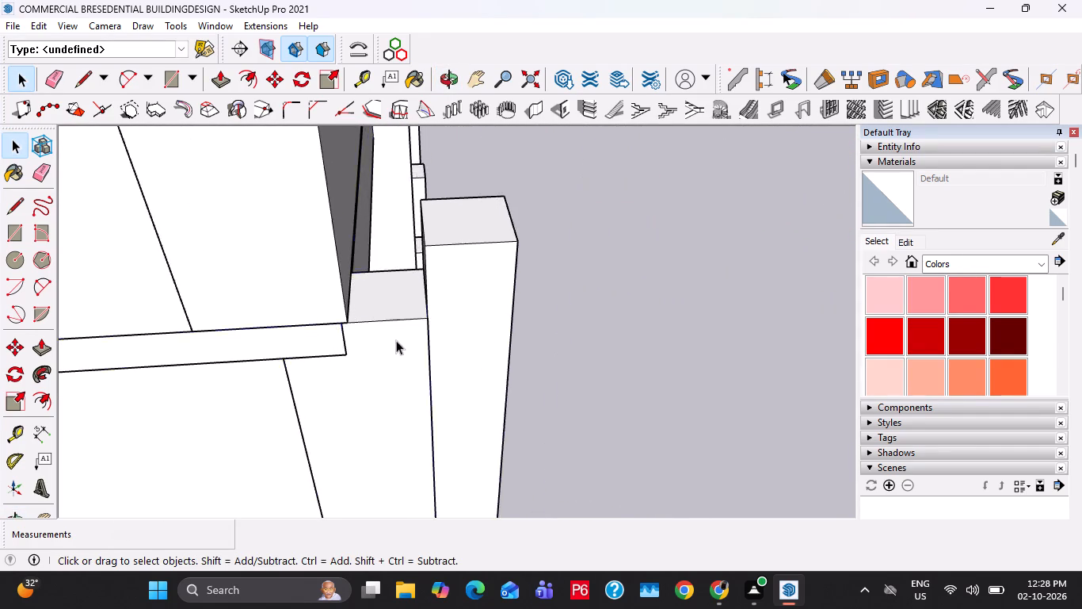
pyautogui.keyDown('shift'); pyautogui.moveTo(387, 342); pyautogui.dragTo(531, 229, button='middle'); pyautogui.keyUp('shift')
pyautogui.click(523, 238)
pyautogui.tripleClick(531, 237)
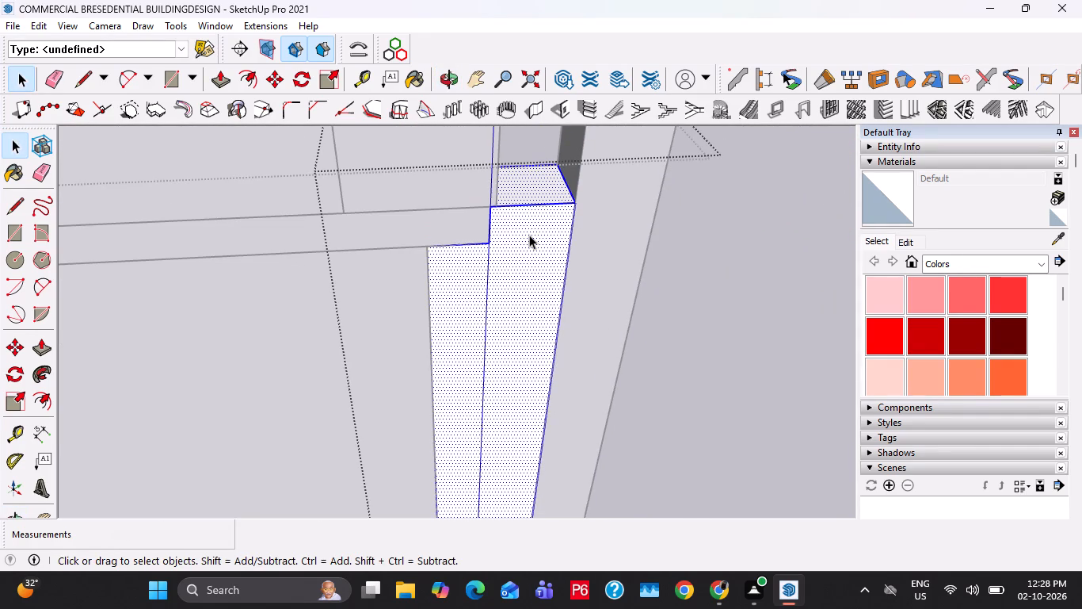
pyautogui.tripleClick(529, 235)
pyautogui.moveTo(523, 242); pyautogui.dragTo(443, 275, button='middle')
pyautogui.click(547, 269)
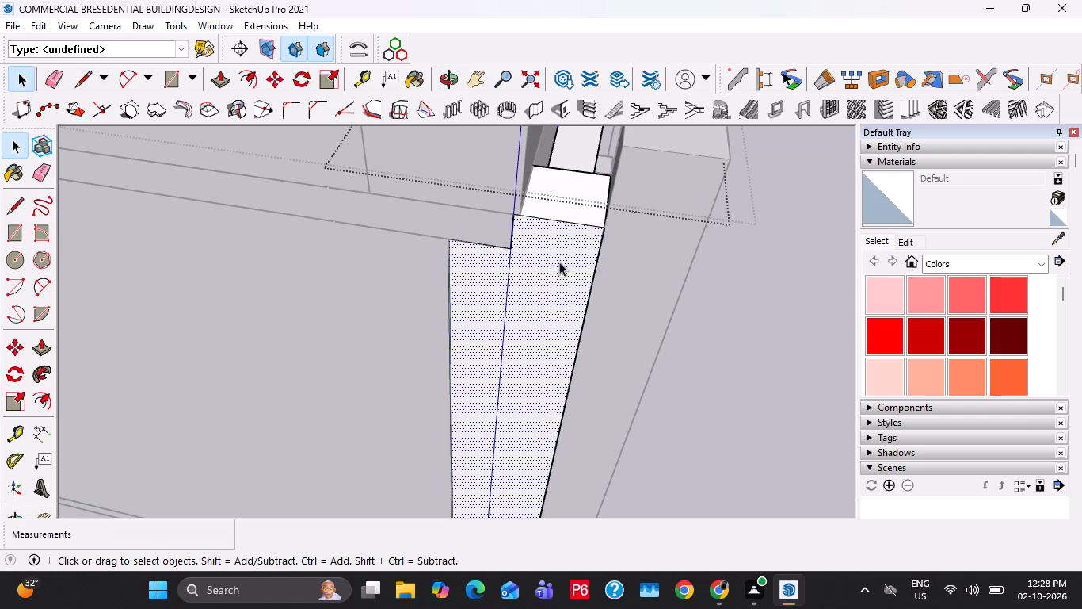
pyautogui.scroll(2, 591, 237)
pyautogui.press('k')
pyautogui.scroll(2, 608, 239)
pyautogui.moveTo(607, 241); pyautogui.dragTo(473, 231, button='middle')
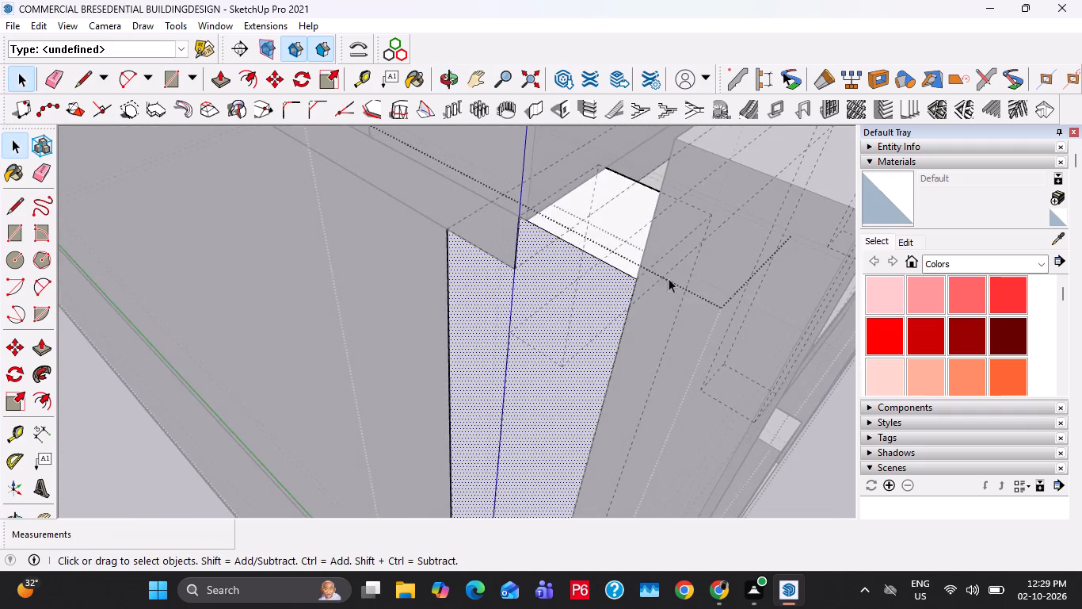
pyautogui.click(646, 296)
pyautogui.press('p')
pyautogui.click(646, 296)
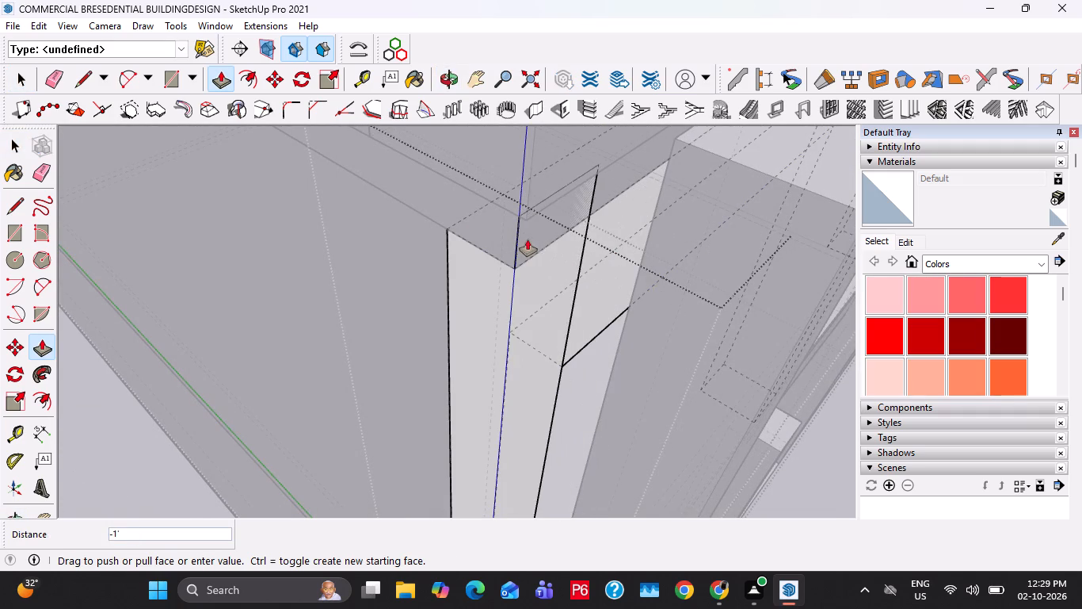
pyautogui.click(519, 266)
pyautogui.press('space')
pyautogui.press('Escape')
pyautogui.press('Escape')
pyautogui.press('Escape')
# Patch the open faces at the top of the second-storey corner column with a 1' line and erase the leftover edge.
pyautogui.scroll(-5, 565, 313)
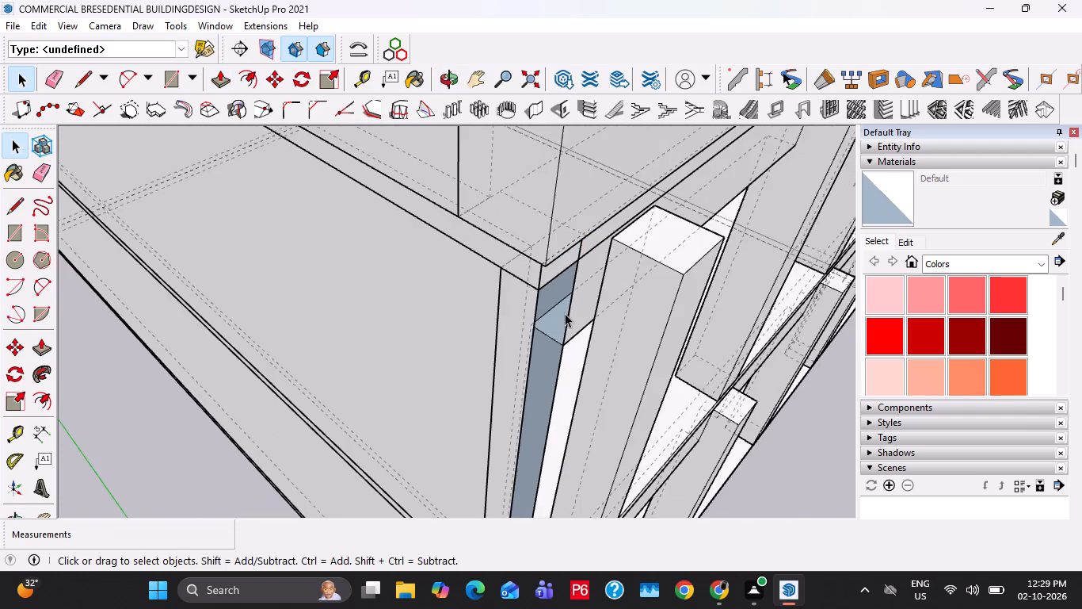
pyautogui.moveTo(565, 318); pyautogui.dragTo(538, 299, button='middle')
pyautogui.press('Escape')
pyautogui.press('Escape')
pyautogui.press('k')
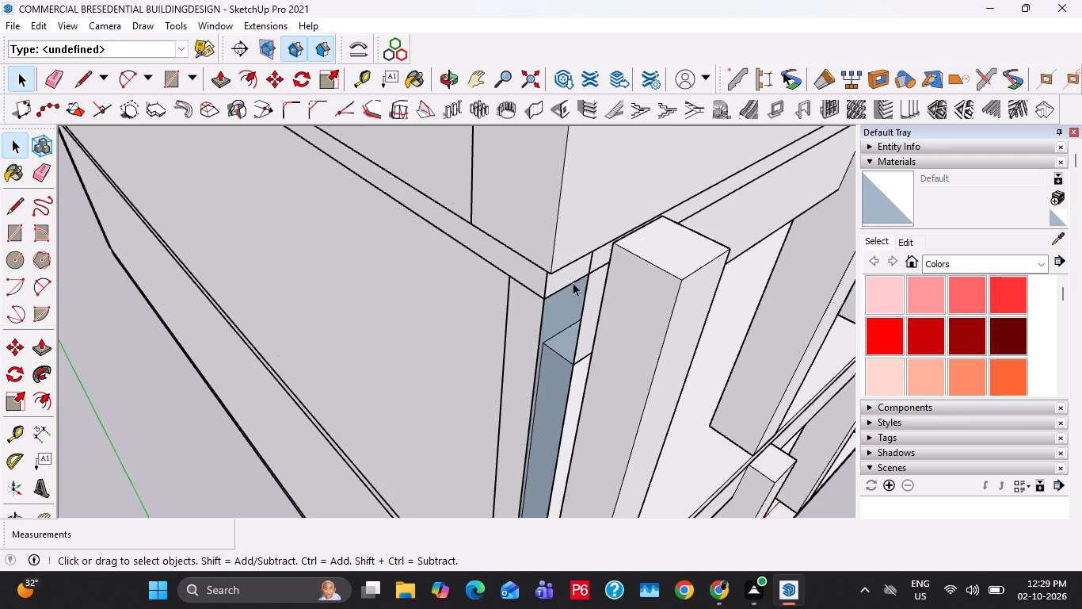
pyautogui.doubleClick(588, 295)
pyautogui.click(588, 303)
pyautogui.doubleClick(587, 308)
pyautogui.click(587, 315)
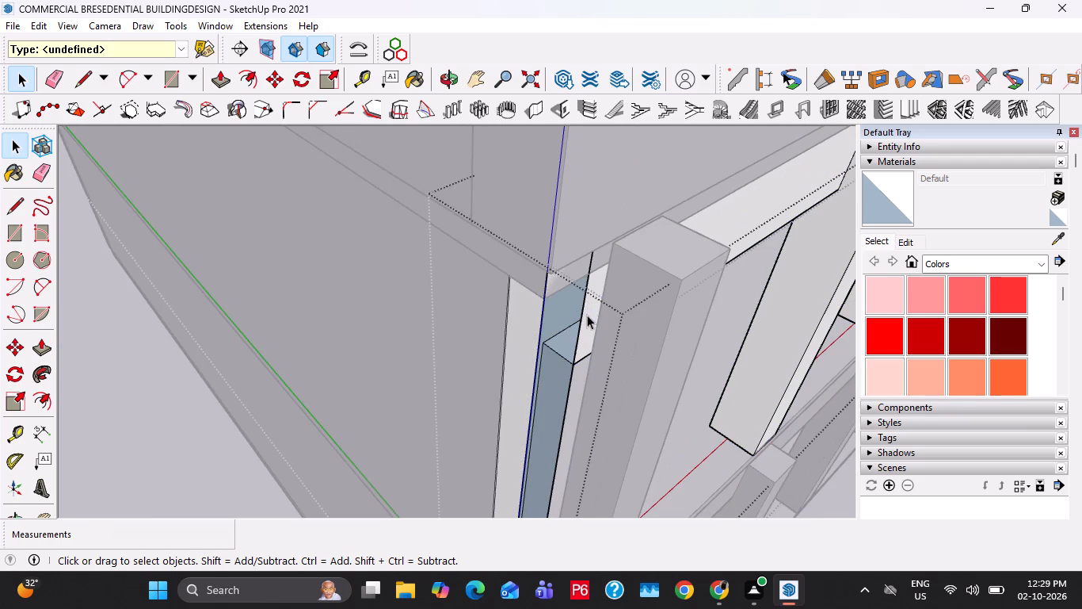
pyautogui.press('l')
pyautogui.click(585, 315)
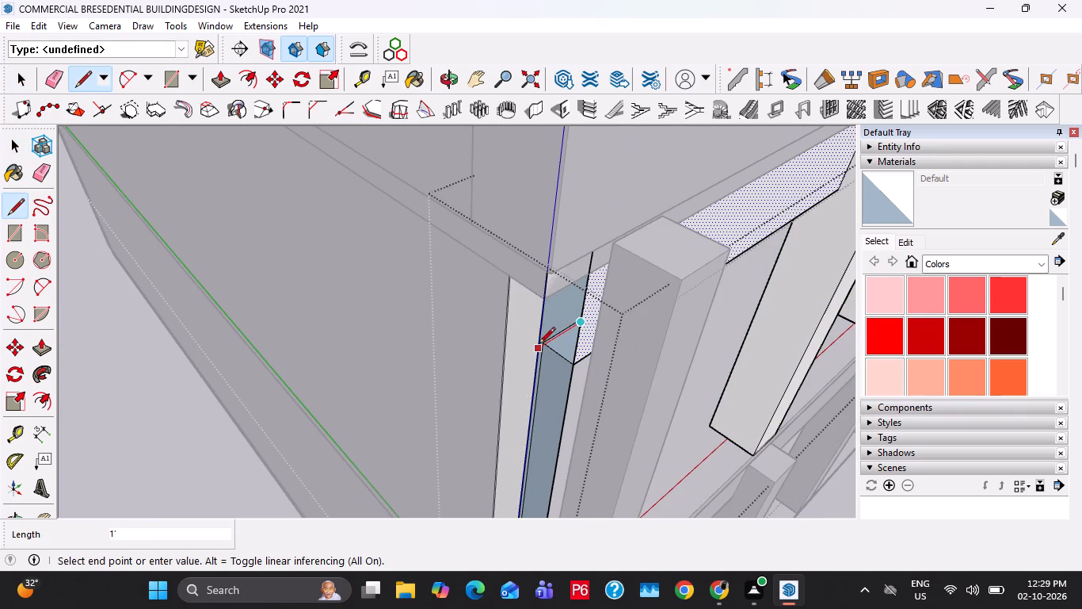
pyautogui.click(539, 345)
pyautogui.press('e')
pyautogui.moveTo(559, 331); pyautogui.dragTo(565, 351)
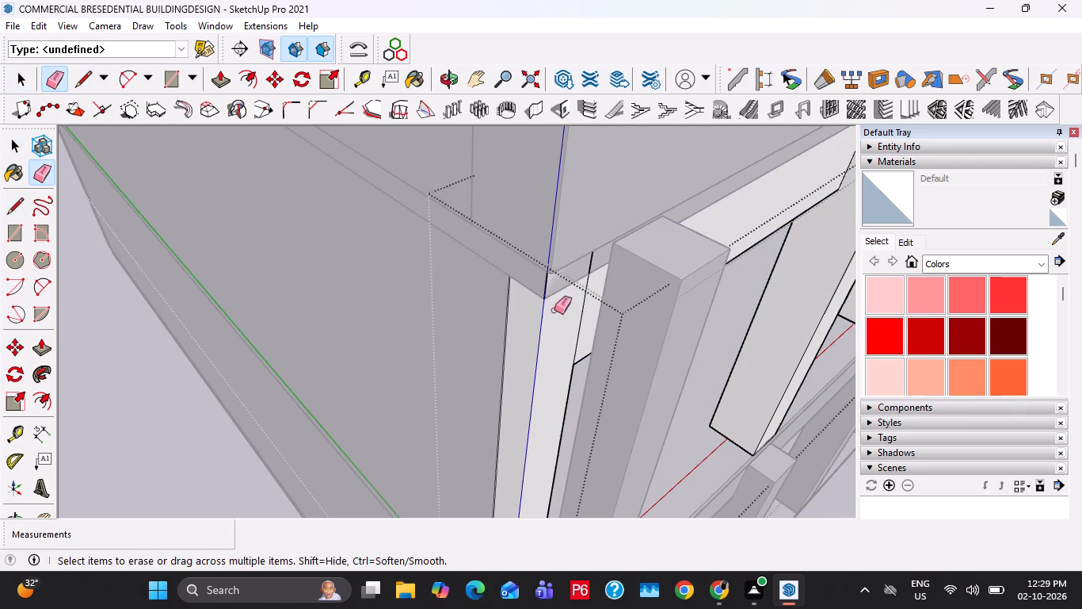
pyautogui.scroll(-20, 554, 240)
pyautogui.press('space')
pyautogui.press('Escape')
pyautogui.press('space')
pyautogui.press('Escape')
pyautogui.press('Escape')
# Inside its nested group, push the second-storey corner column's outer side face through to its opposite side.
pyautogui.moveTo(562, 399); pyautogui.dragTo(570, 324, button='middle')
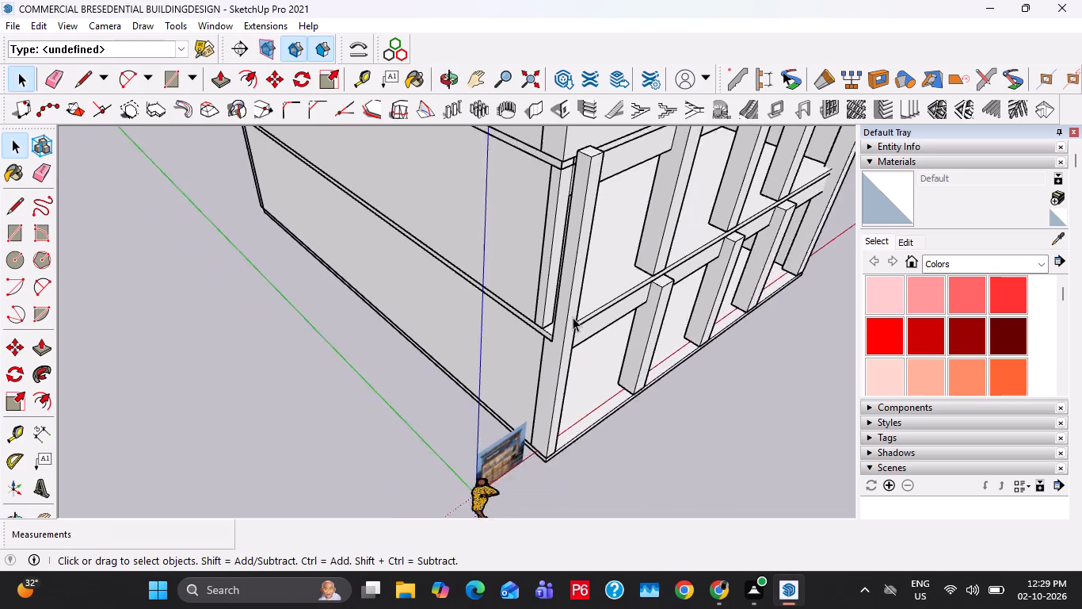
pyautogui.scroll(4, 573, 317)
pyautogui.doubleClick(608, 270)
pyautogui.moveTo(585, 333); pyautogui.dragTo(615, 287, button='middle')
pyautogui.scroll(3, 566, 336)
pyautogui.press('Escape')
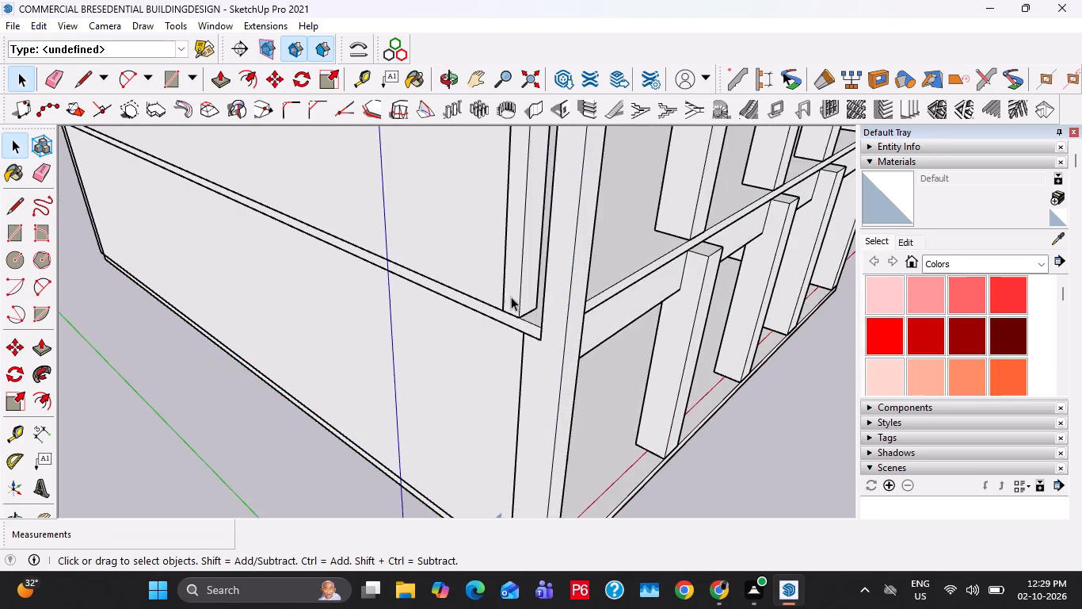
pyautogui.moveTo(511, 297); pyautogui.dragTo(608, 310, button='middle')
pyautogui.doubleClick(497, 285)
pyautogui.click(496, 273)
pyautogui.click(513, 283)
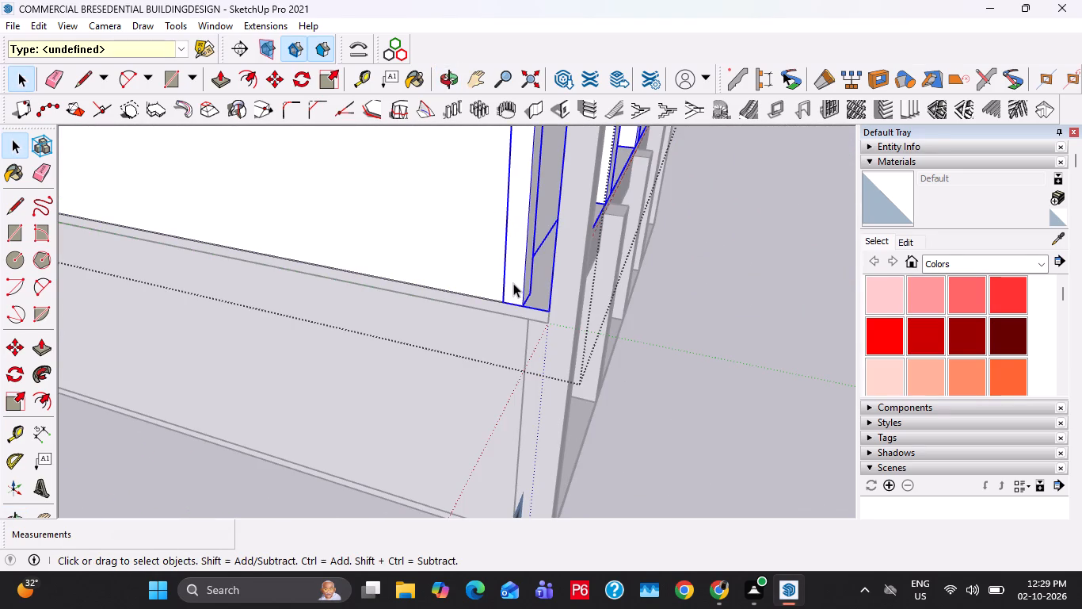
pyautogui.tripleClick(513, 284)
pyautogui.click(510, 281)
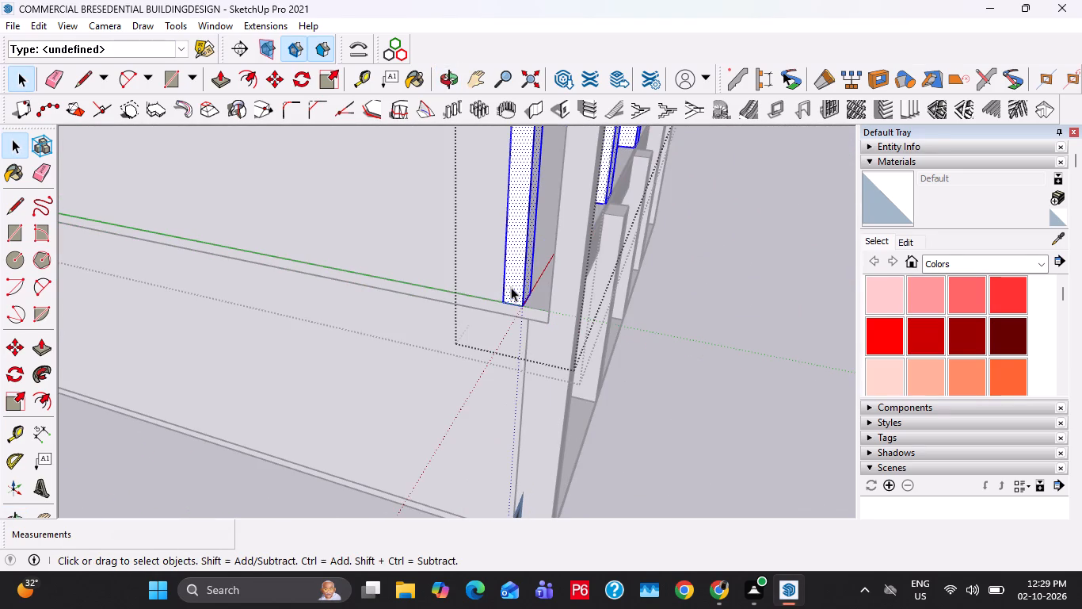
pyautogui.press('p')
pyautogui.click(511, 287)
pyautogui.click(535, 270)
pyautogui.press('space')
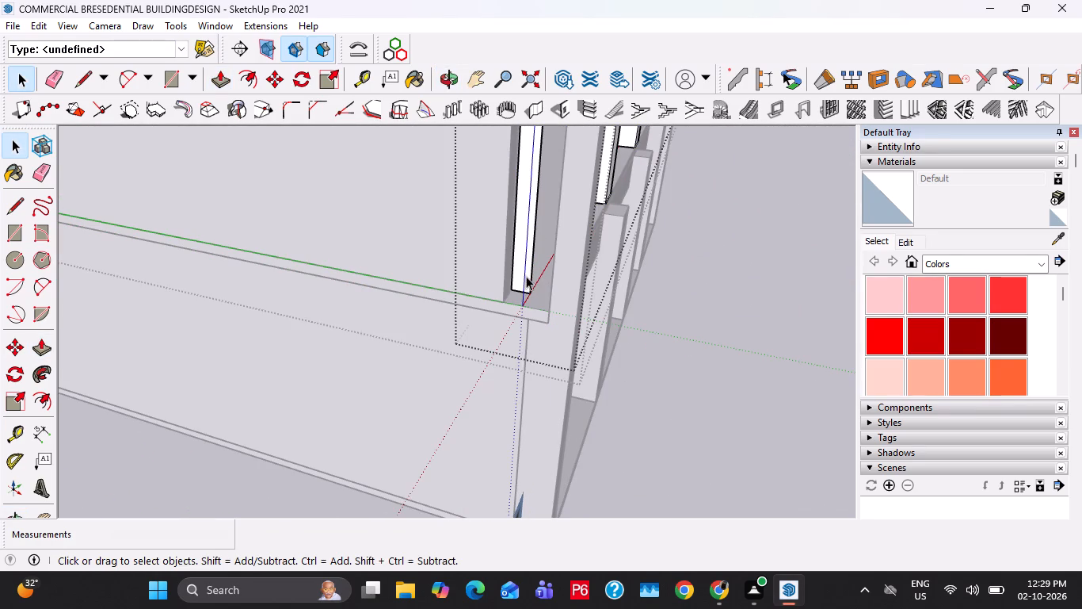
# Erase the leftover edges of the collapsed second-storey corner column and leave its group.
pyautogui.press('e')
pyautogui.moveTo(532, 276); pyautogui.dragTo(521, 280)
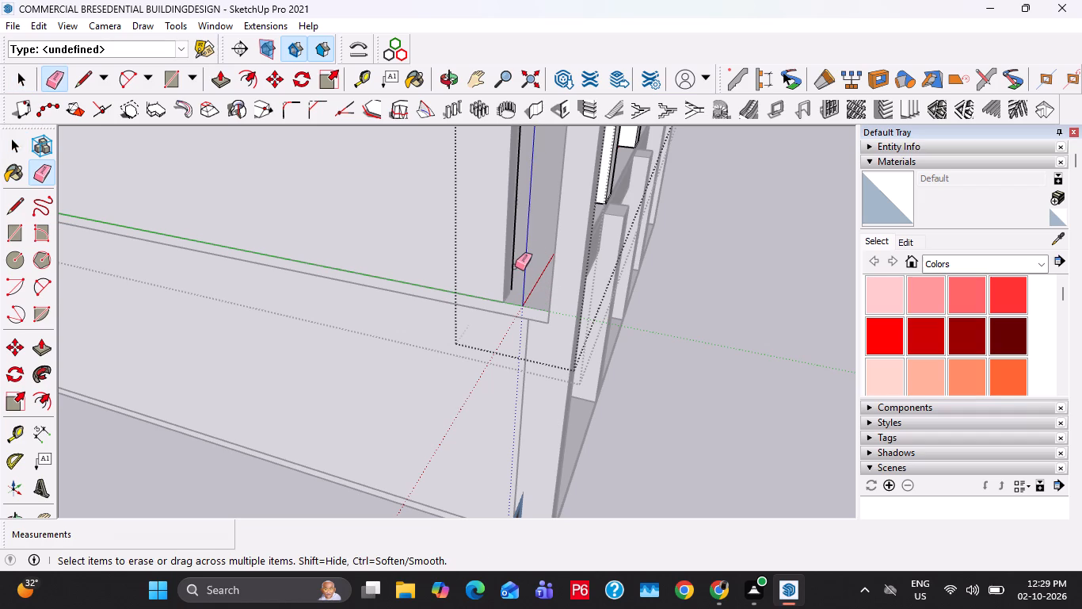
pyautogui.click(515, 266)
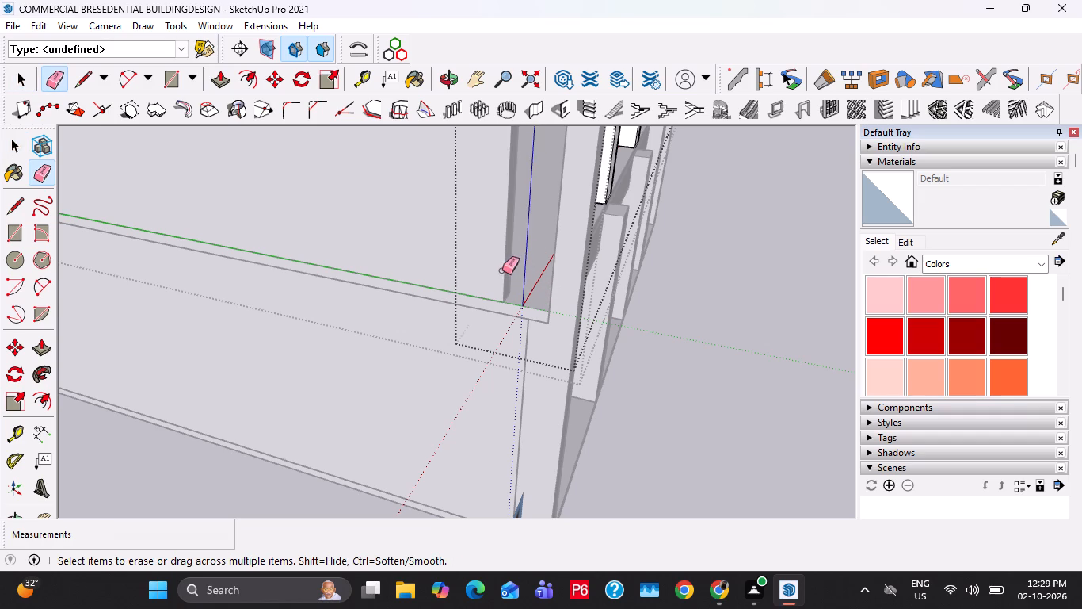
pyautogui.press('Escape')
pyautogui.press('space')
pyautogui.press('Escape')
pyautogui.press('Escape')
# Move the second-storey side wall's front end forward from its bottom corner to the slab corner at the end column.
pyautogui.click(491, 274)
pyautogui.moveTo(496, 274); pyautogui.dragTo(543, 281, button='middle')
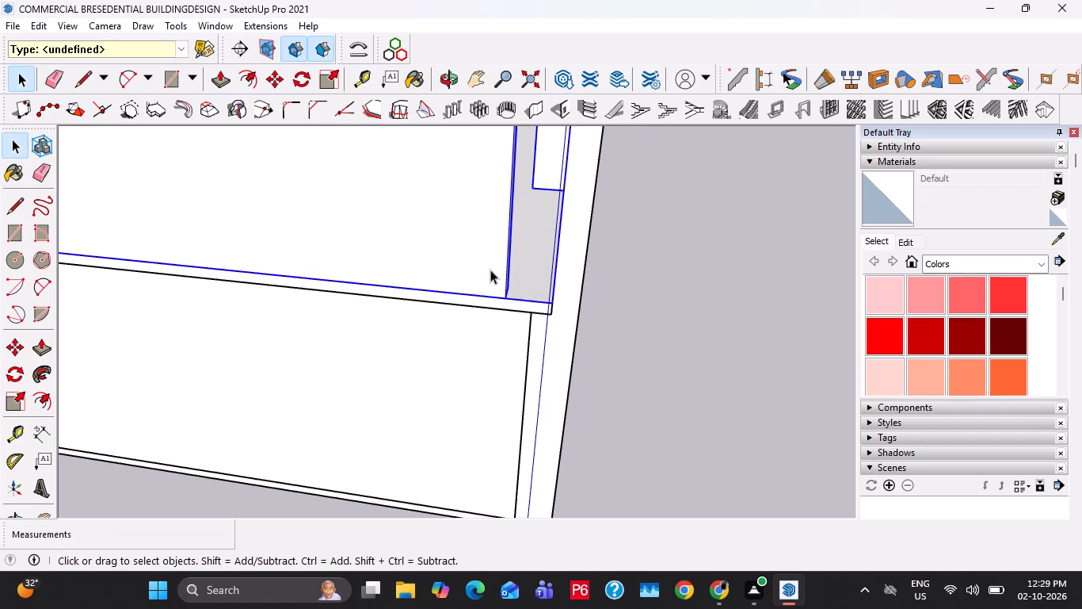
pyautogui.doubleClick(490, 270)
pyautogui.click(490, 270)
pyautogui.scroll(1, 496, 280)
pyautogui.press('m')
pyautogui.click(504, 302)
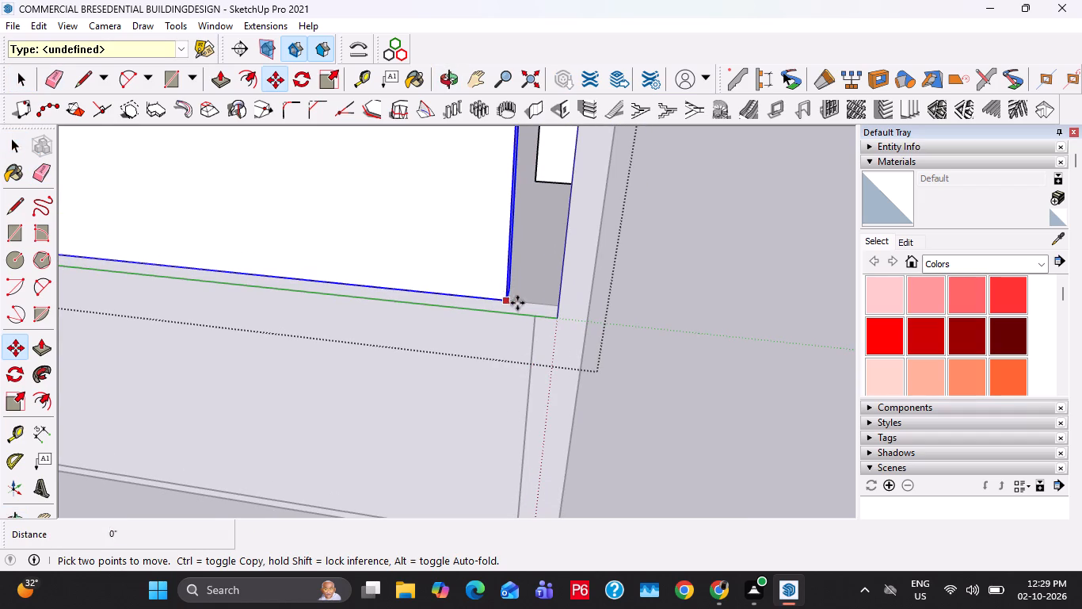
pyautogui.click(558, 307)
pyautogui.press('space')
pyautogui.scroll(-4, 549, 299)
pyautogui.click(644, 331)
pyautogui.moveTo(547, 305); pyautogui.dragTo(326, 312, button='middle')
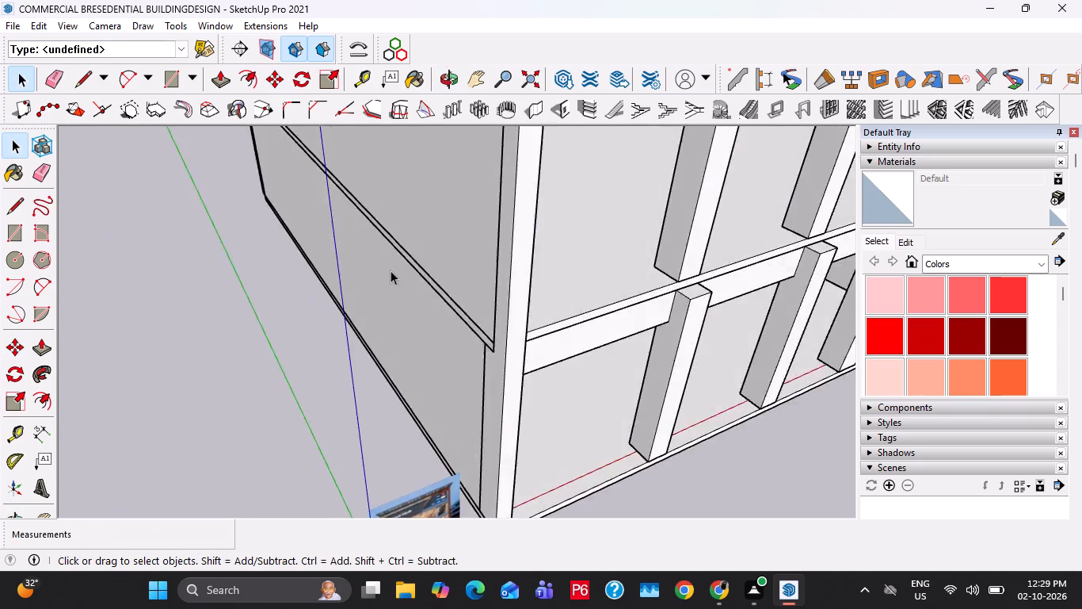
# Inside the slab group above the second storey, draw a 6" vertical line across its front face near the end column.
pyautogui.scroll(-9, 405, 286)
pyautogui.scroll(12, 423, 223)
pyautogui.moveTo(464, 219); pyautogui.dragTo(553, 235, button='middle')
pyautogui.scroll(4, 482, 233)
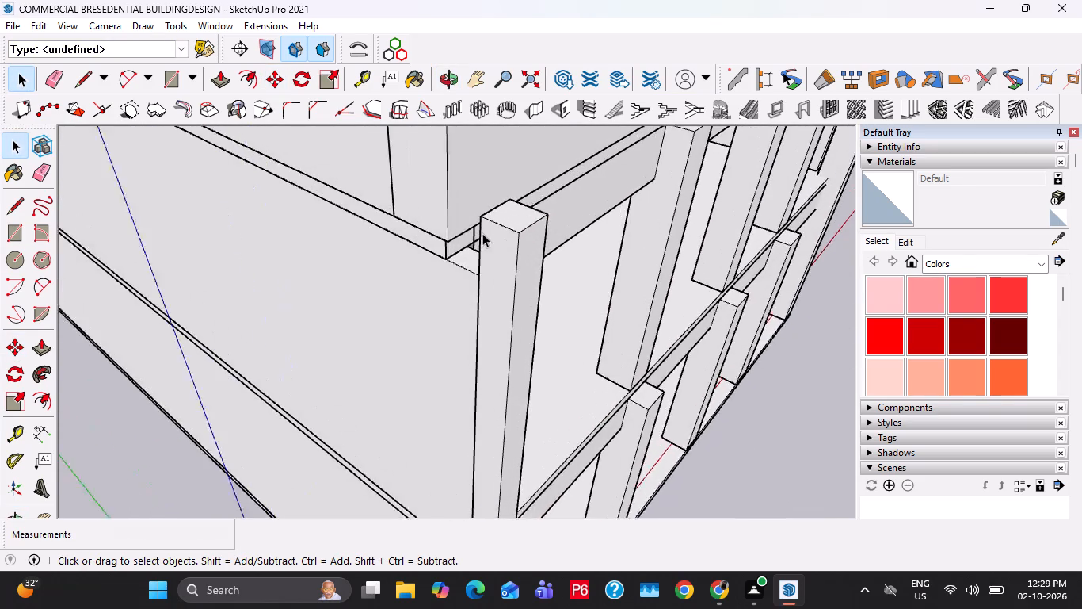
pyautogui.doubleClick(450, 248)
pyautogui.click(443, 239)
pyautogui.doubleClick(445, 249)
pyautogui.click(451, 237)
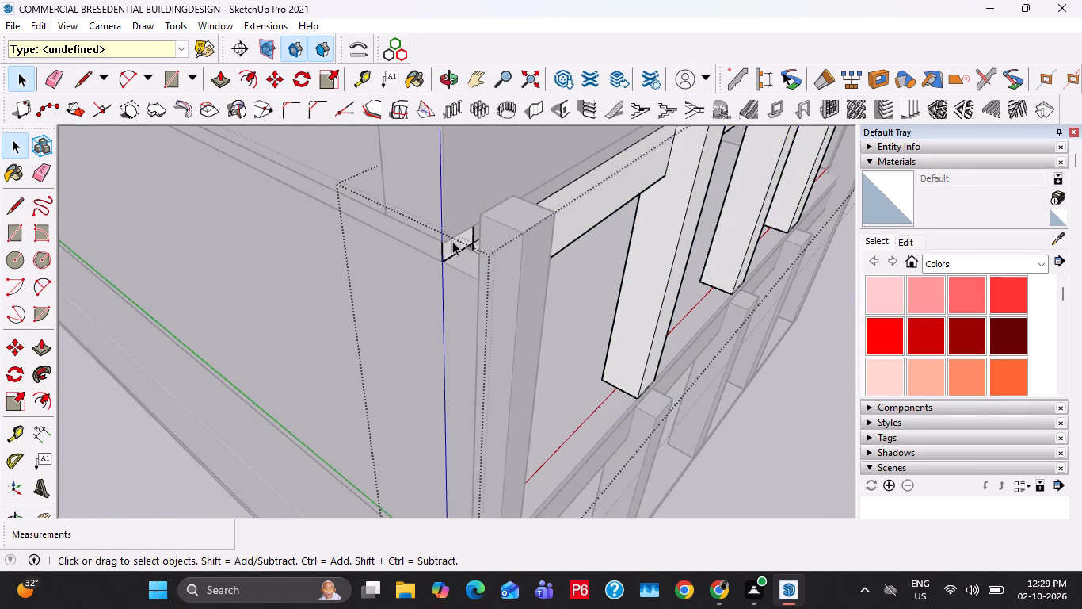
pyautogui.doubleClick(454, 243)
pyautogui.click(454, 244)
pyautogui.press('Escape')
pyautogui.press('Escape')
pyautogui.scroll(3, 453, 241)
pyautogui.doubleClick(453, 243)
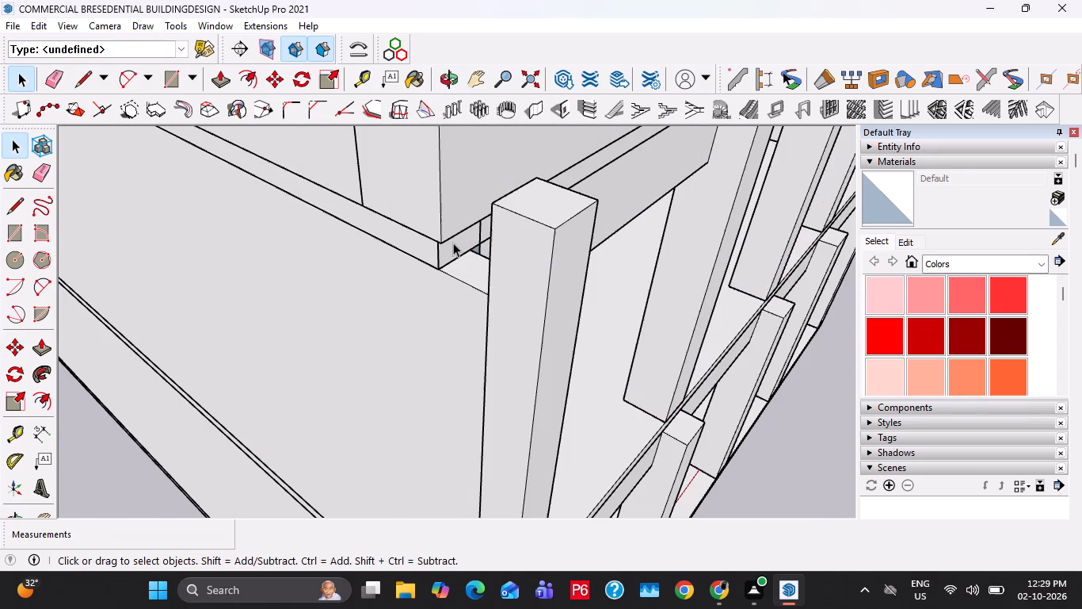
pyautogui.click(471, 242)
pyautogui.moveTo(459, 245); pyautogui.dragTo(512, 183, button='middle')
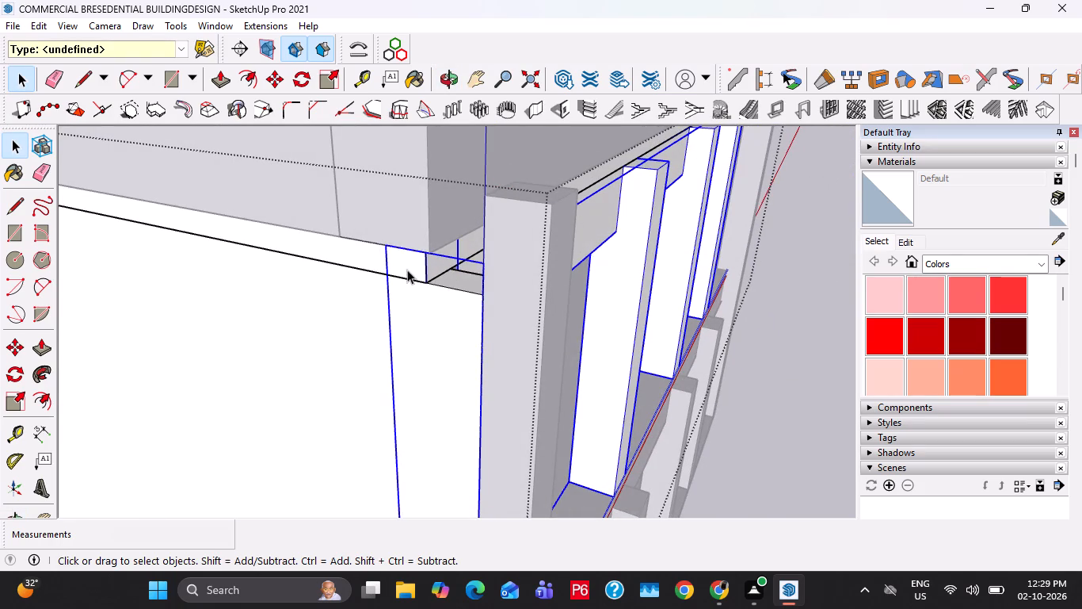
pyautogui.doubleClick(375, 250)
pyautogui.click(364, 249)
pyautogui.click(456, 249)
pyautogui.scroll(2, 456, 249)
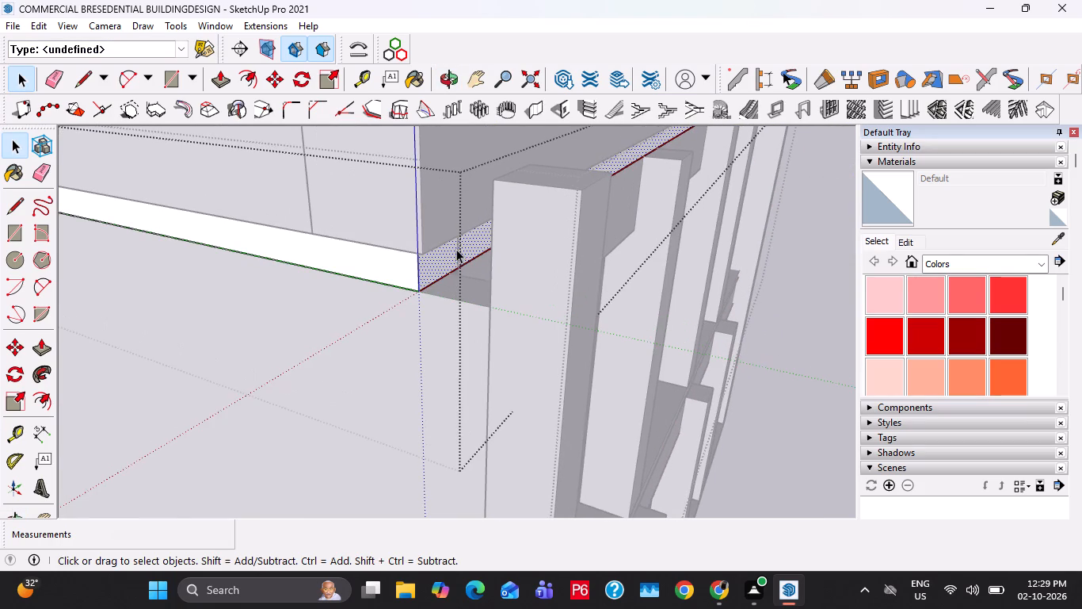
pyautogui.press('l')
pyautogui.click(457, 240)
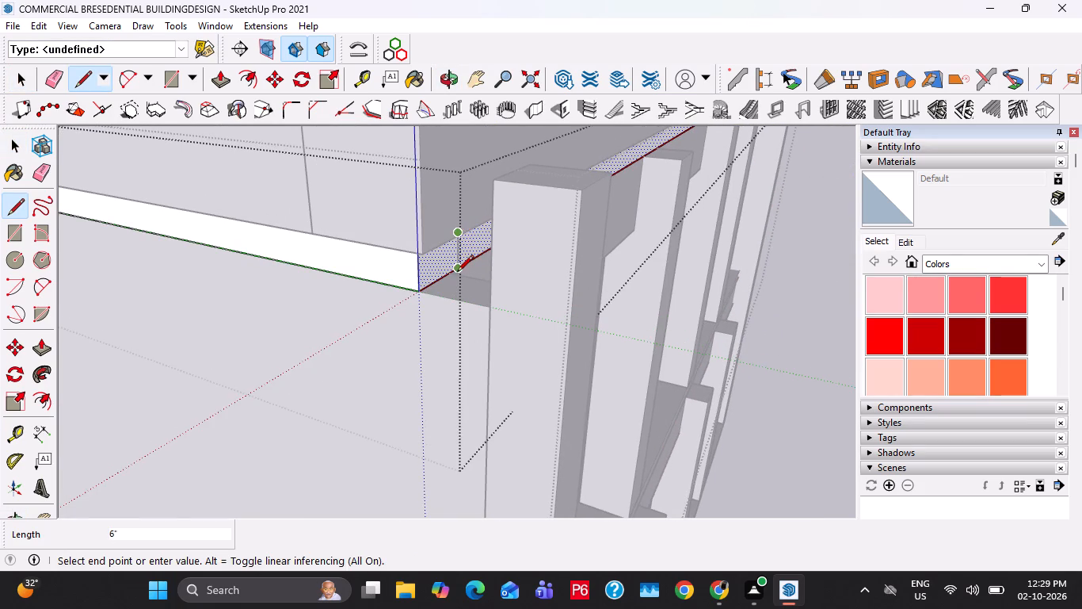
pyautogui.click(457, 273)
pyautogui.press('space')
# Extrude the short end section of that slab's front face forward to line up with the side wall's front edge.
pyautogui.click(438, 274)
pyautogui.press('p')
pyautogui.click(438, 274)
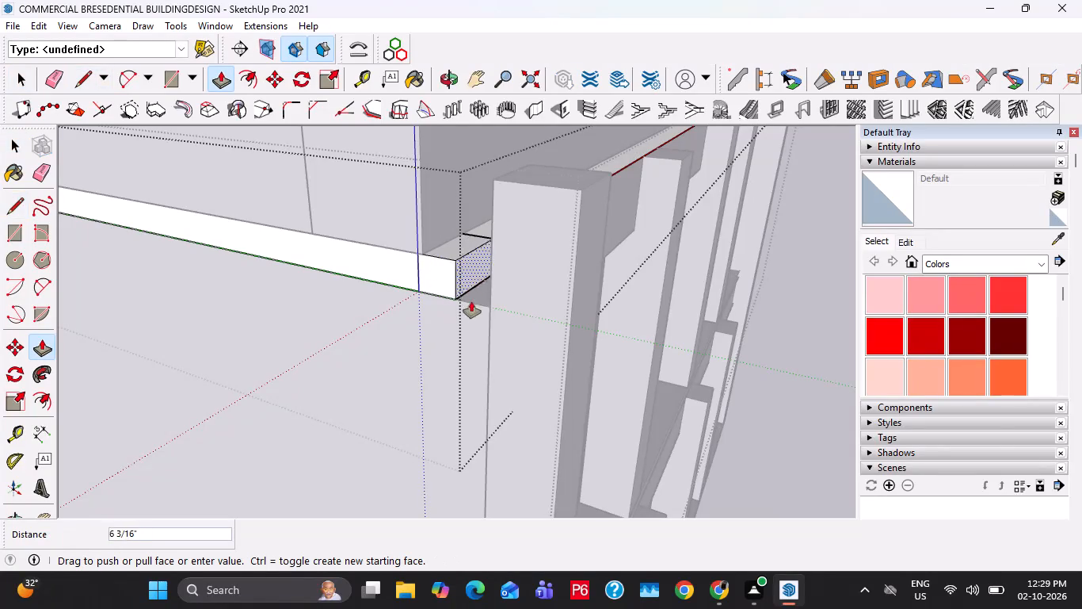
pyautogui.click(490, 300)
pyautogui.press('space')
pyautogui.press('Escape')
pyautogui.press('space')
# Move the third-storey front wall forward from its bottom corner to the front edge of the extended slab end.
pyautogui.doubleClick(442, 218)
pyautogui.press('Escape')
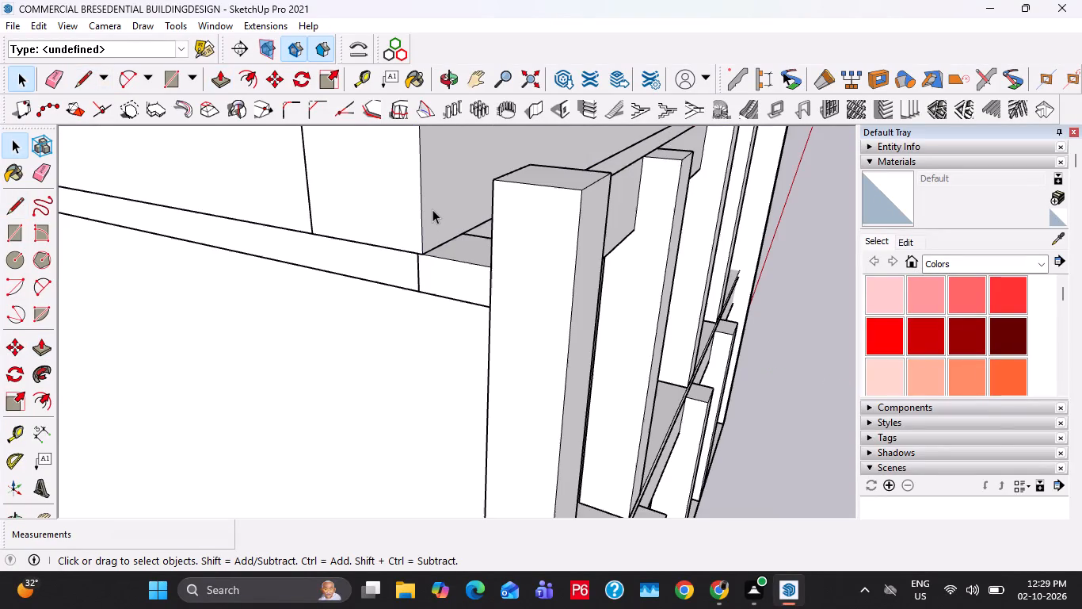
pyautogui.tripleClick(432, 209)
pyautogui.press('m')
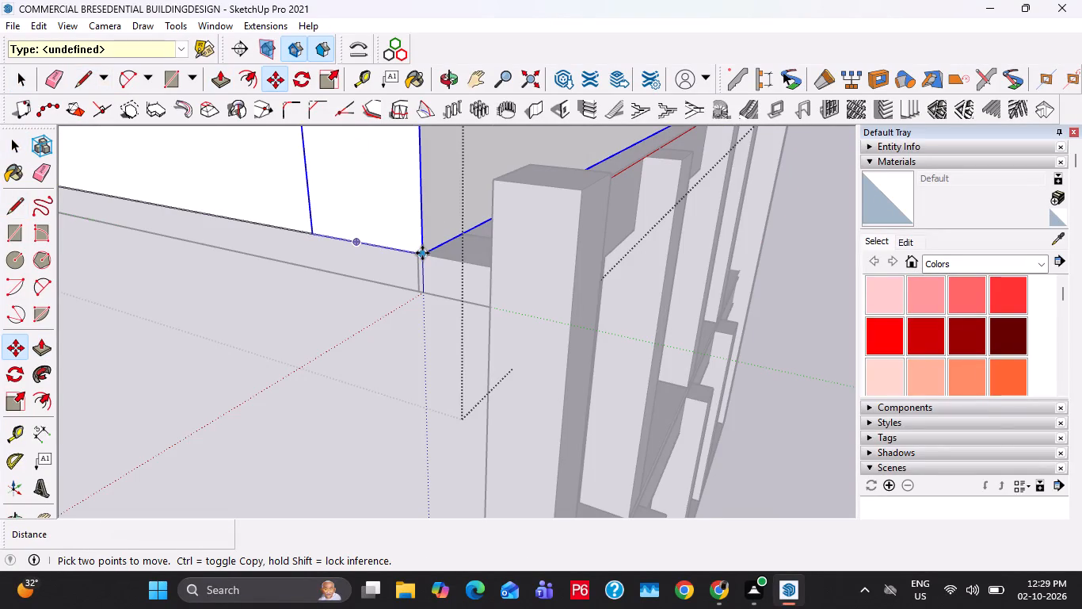
pyautogui.click(423, 254)
pyautogui.click(486, 273)
pyautogui.press('space')
pyautogui.press('Escape')
pyautogui.press('Escape')
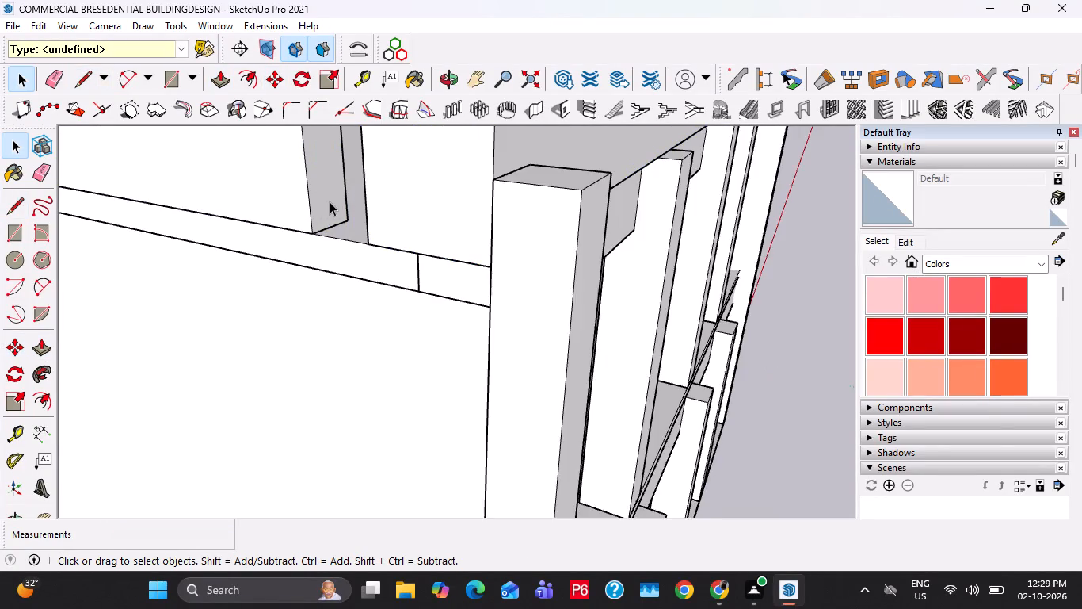
# Extrude the third-storey side wall's end face forward to close the gap behind the moved front wall.
pyautogui.doubleClick(330, 201)
pyautogui.click(329, 188)
pyautogui.doubleClick(329, 188)
pyautogui.press('p')
pyautogui.click(338, 210)
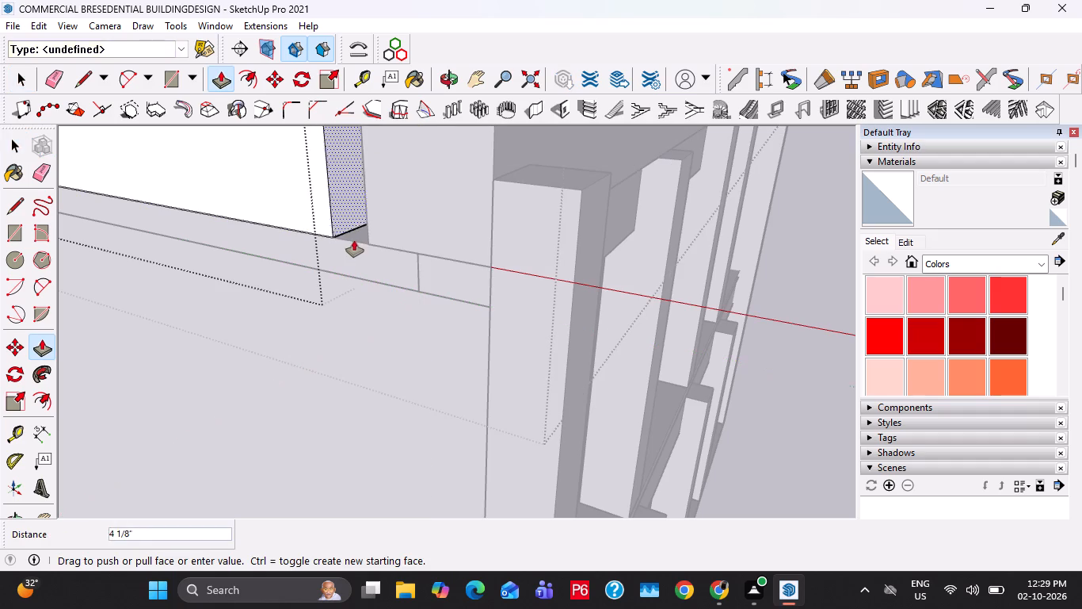
pyautogui.click(377, 247)
pyautogui.press('space')
pyautogui.scroll(-6, 350, 270)
pyautogui.press('space')
pyautogui.press('Escape')
pyautogui.scroll(-17, 345, 279)
pyautogui.press('space')
pyautogui.press('Escape')
pyautogui.press('Escape')
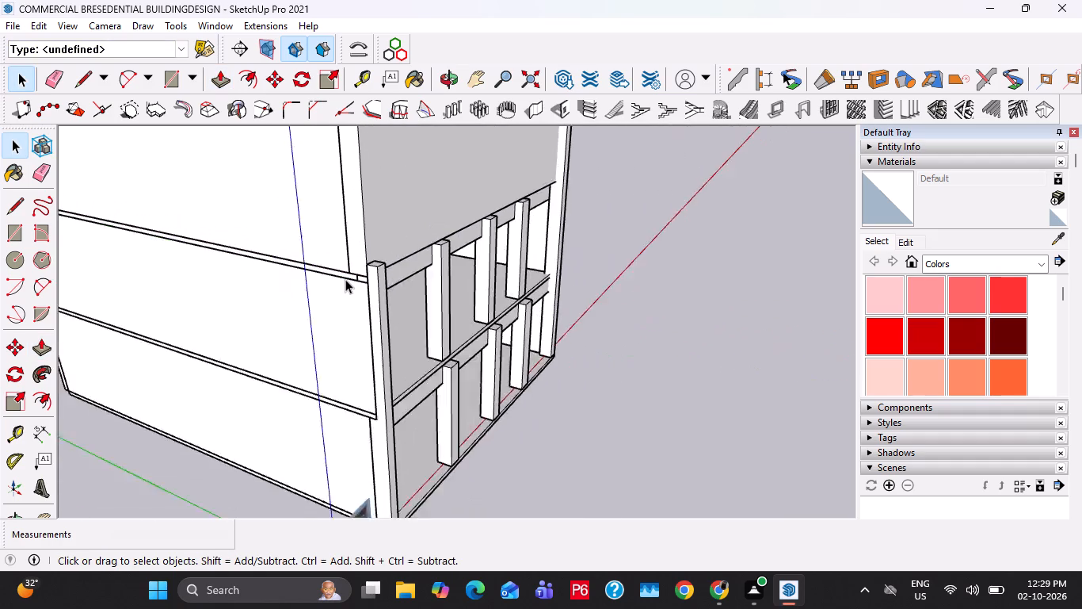
# Inside the frame group, copy the top edge of the shorter end column's inner side face 1'4" downward.
pyautogui.scroll(-8, 345, 279)
pyautogui.press('Escape')
pyautogui.moveTo(397, 222); pyautogui.dragTo(253, 233, button='middle')
pyautogui.scroll(16, 332, 222)
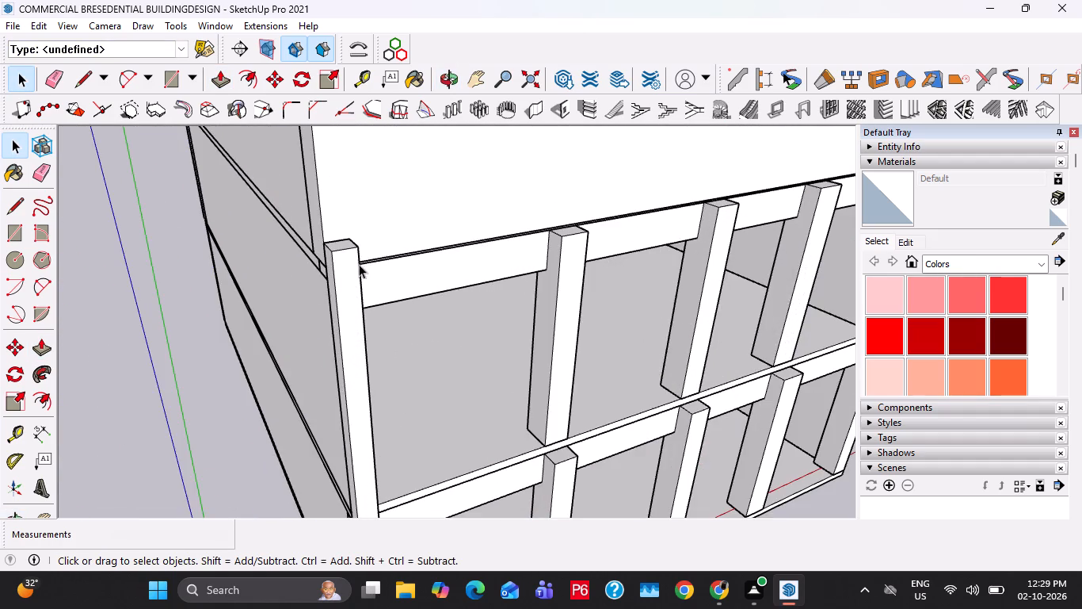
pyautogui.moveTo(366, 253); pyautogui.dragTo(283, 240, button='middle')
pyautogui.scroll(10, 488, 202)
pyautogui.moveTo(324, 270); pyautogui.dragTo(221, 103, button='middle')
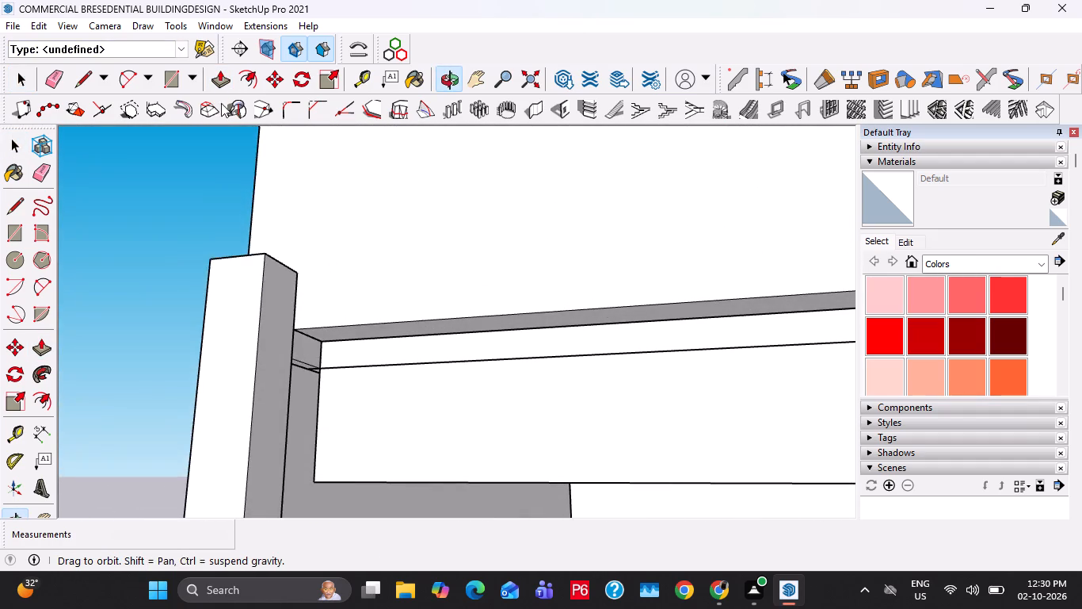
pyautogui.moveTo(221, 103); pyautogui.dragTo(221, 104, button='middle')
pyautogui.moveTo(283, 290); pyautogui.dragTo(261, 316, button='middle')
pyautogui.doubleClick(271, 303)
pyautogui.click(278, 266)
pyautogui.doubleClick(278, 266)
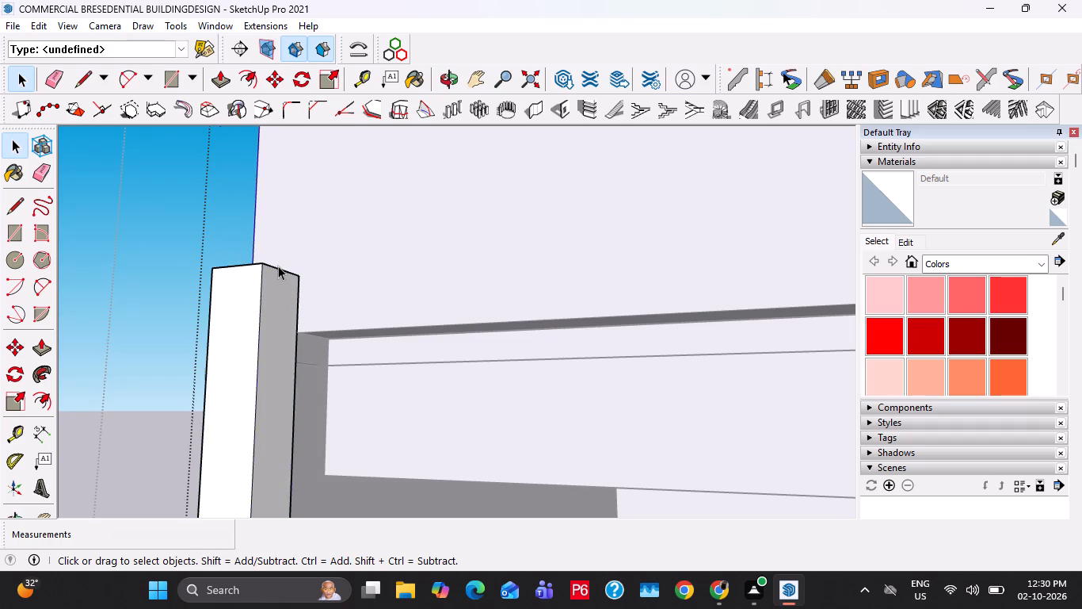
pyautogui.click(278, 266)
pyautogui.click(278, 266)
pyautogui.press('m')
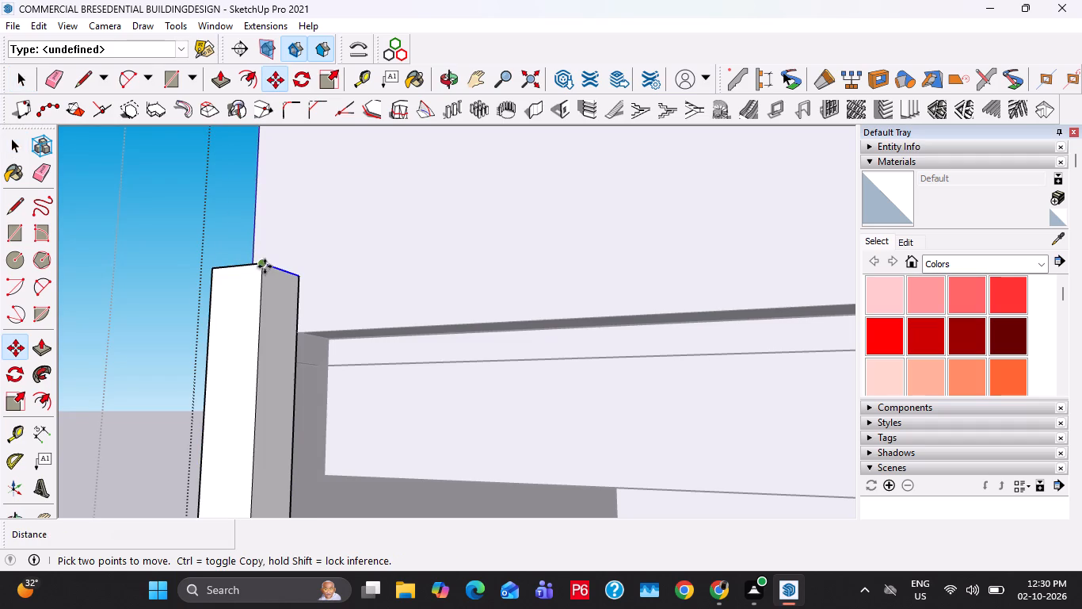
pyautogui.click(265, 266)
pyautogui.write('1\'4"')
pyautogui.press('Return')
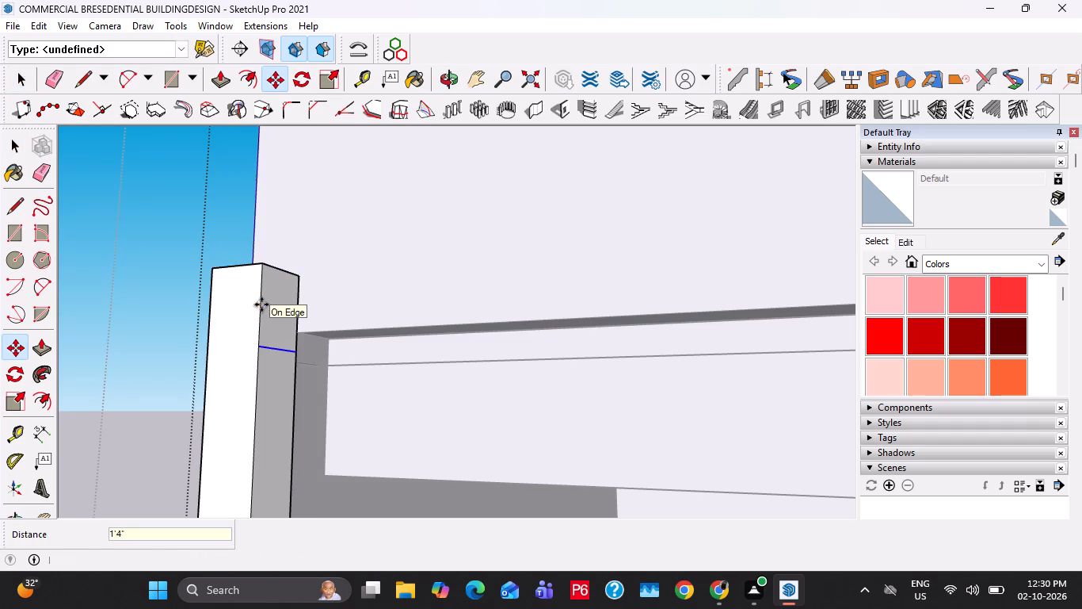
pyautogui.press('space')
# Extrude the top section of the shorter column's inner face about 16' along the facade as a horizontal frame beam.
pyautogui.click(277, 305)
pyautogui.scroll(-5, 277, 304)
pyautogui.press('p')
pyautogui.click(277, 304)
pyautogui.scroll(-10, 477, 297)
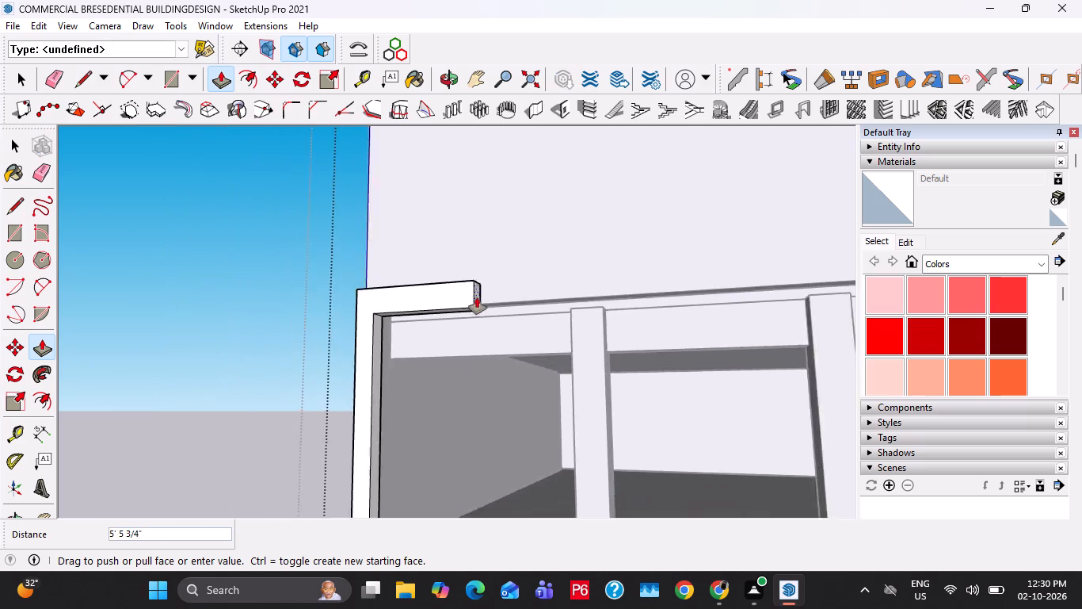
pyautogui.scroll(-9, 477, 297)
pyautogui.moveTo(644, 274); pyautogui.dragTo(655, 318, button='middle')
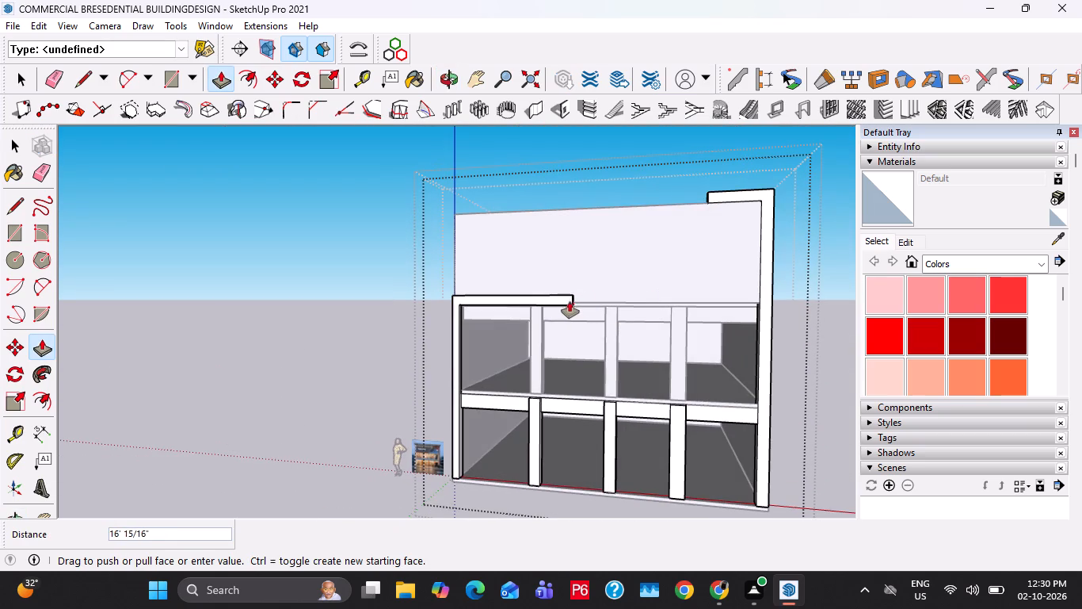
pyautogui.click(567, 301)
pyautogui.press('space')
# Examine how the orange frame steps diagonally between its lower and upper beams in the Paint Hub reference image.
pyautogui.moveTo(629, 251); pyautogui.dragTo(663, 307, button='middle')
pyautogui.scroll(2, 656, 312)
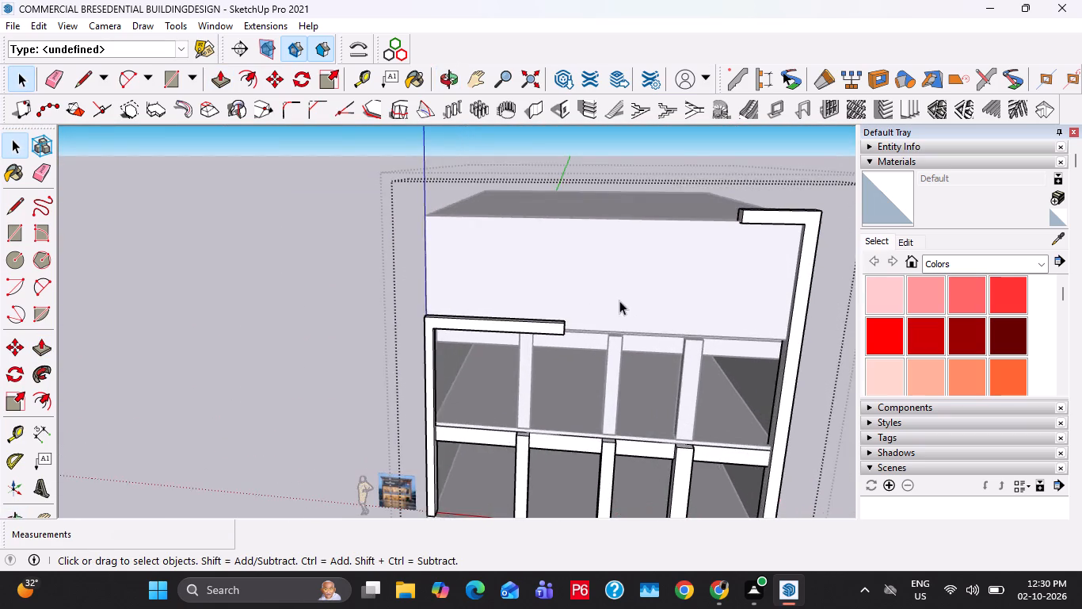
pyautogui.scroll(-10, 617, 295)
pyautogui.scroll(20, 488, 407)
pyautogui.scroll(8, 488, 407)
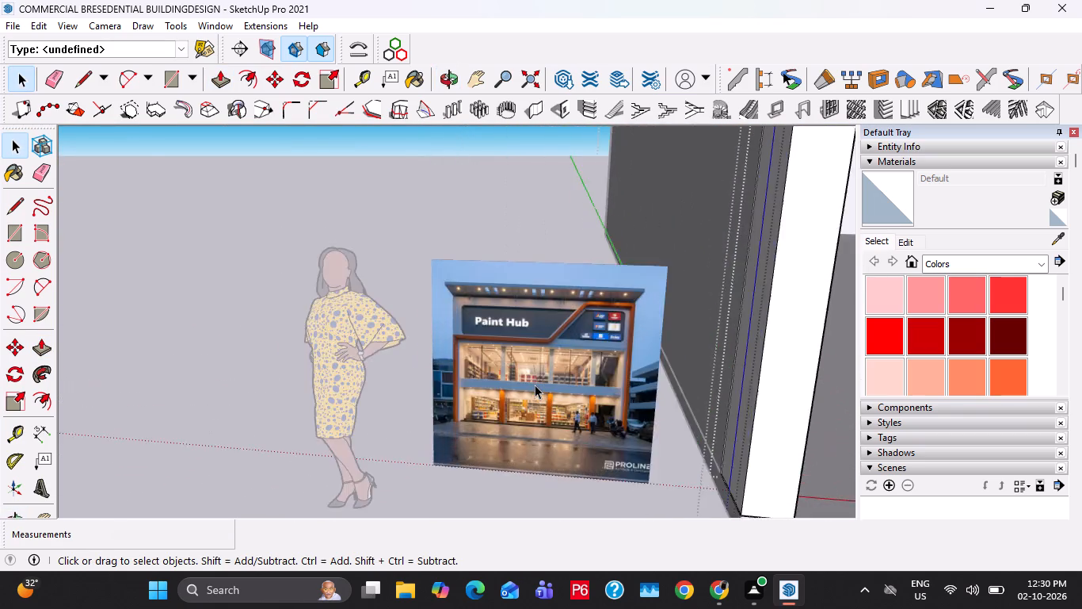
pyautogui.scroll(11, 535, 385)
pyautogui.middleClick(535, 385)
pyautogui.keyDown('shift'); pyautogui.moveTo(664, 327); pyautogui.dragTo(488, 346, button='middle'); pyautogui.keyUp('shift')
pyautogui.keyDown('shift'); pyautogui.scroll(-9, 405, 298); pyautogui.keyUp('shift')
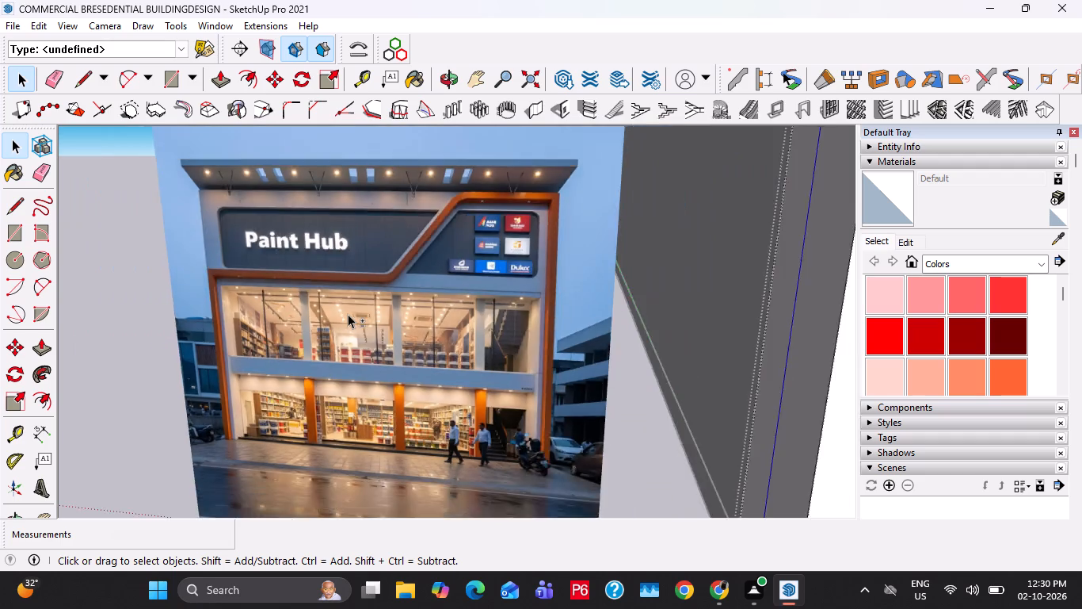
pyautogui.keyDown('shift'); pyautogui.scroll(-20, 348, 314); pyautogui.keyUp('shift')
pyautogui.keyDown('shift'); pyautogui.moveTo(612, 278); pyautogui.dragTo(457, 401, button='middle'); pyautogui.keyUp('shift')
pyautogui.keyDown('shift'); pyautogui.scroll(-4, 459, 375); pyautogui.keyUp('shift')
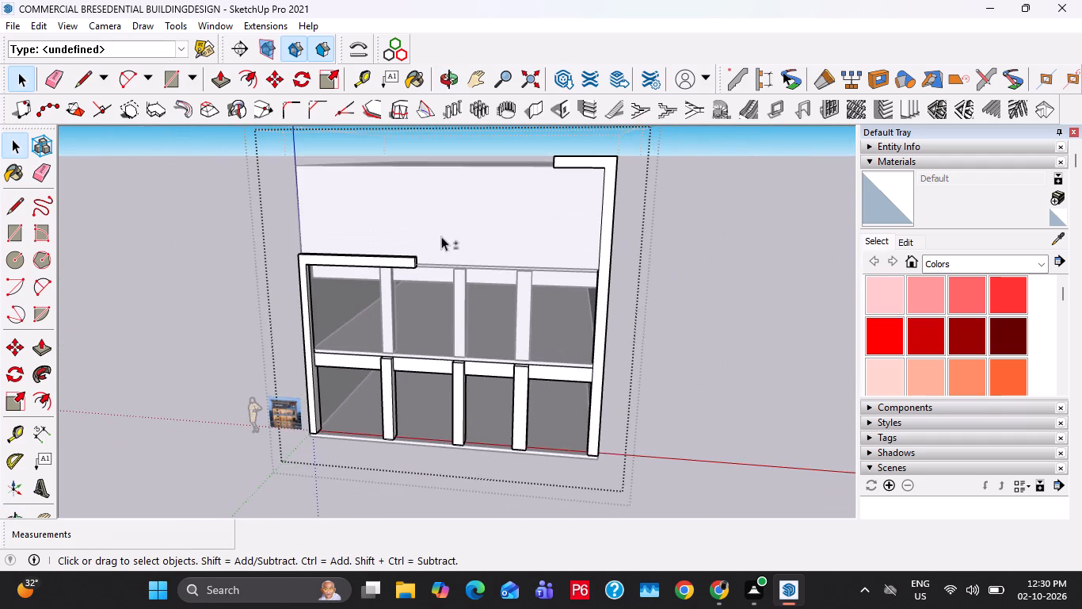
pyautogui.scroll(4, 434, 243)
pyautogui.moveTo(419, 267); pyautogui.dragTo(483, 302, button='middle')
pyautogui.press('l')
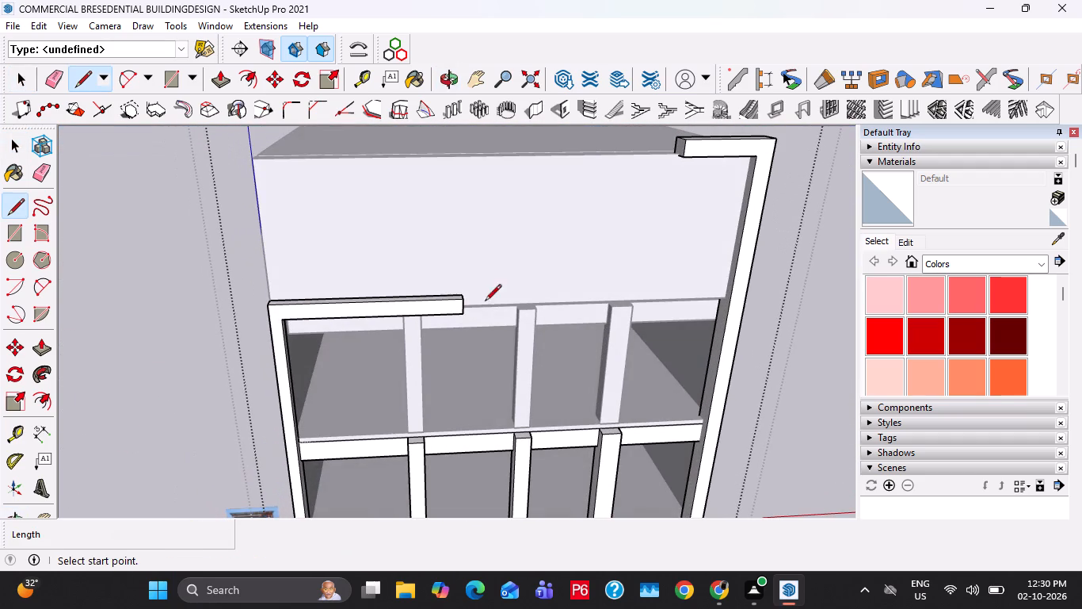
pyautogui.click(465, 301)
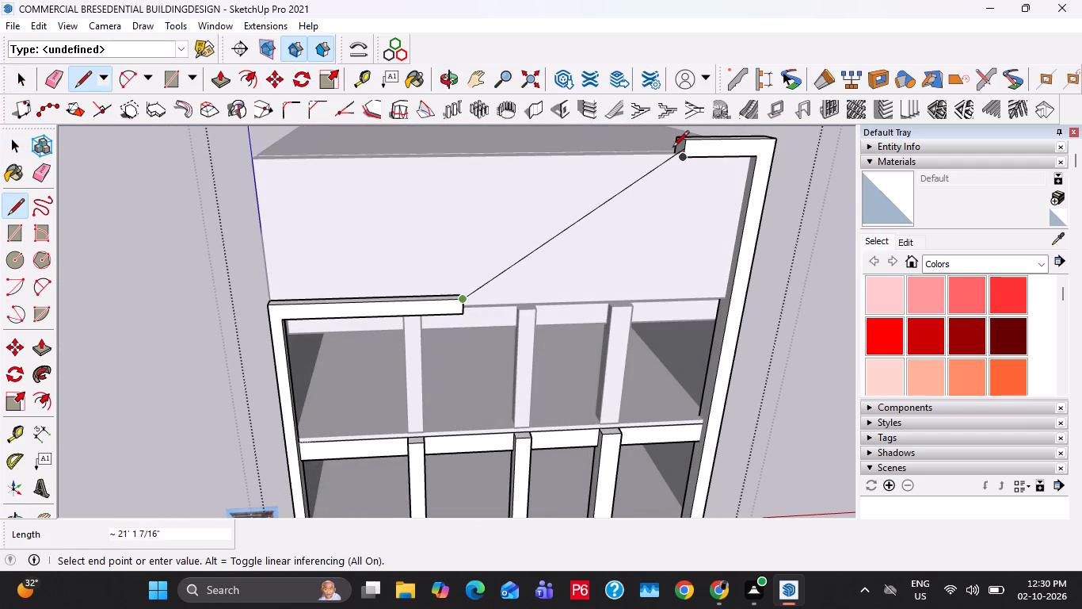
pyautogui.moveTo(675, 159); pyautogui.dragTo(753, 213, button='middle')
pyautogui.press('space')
# Draw a diagonal line from the lower frame beam's free end to the end of the upper beam near the roof.
pyautogui.press('l')
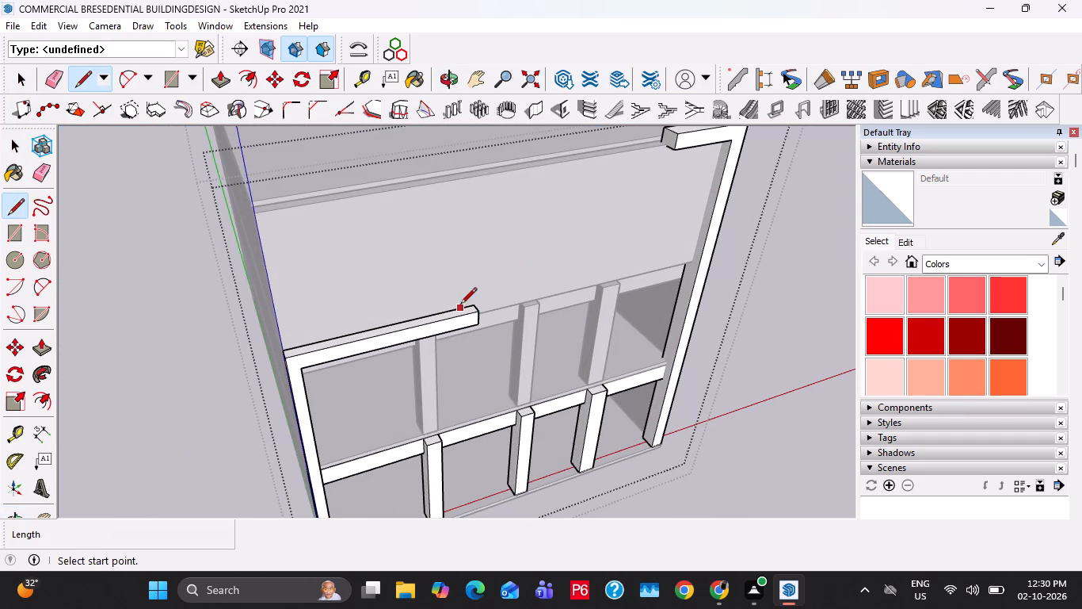
pyautogui.click(471, 303)
pyautogui.keyDown('shift'); pyautogui.moveTo(586, 208); pyautogui.dragTo(550, 270, button='middle'); pyautogui.keyUp('shift')
pyautogui.scroll(2, 623, 168)
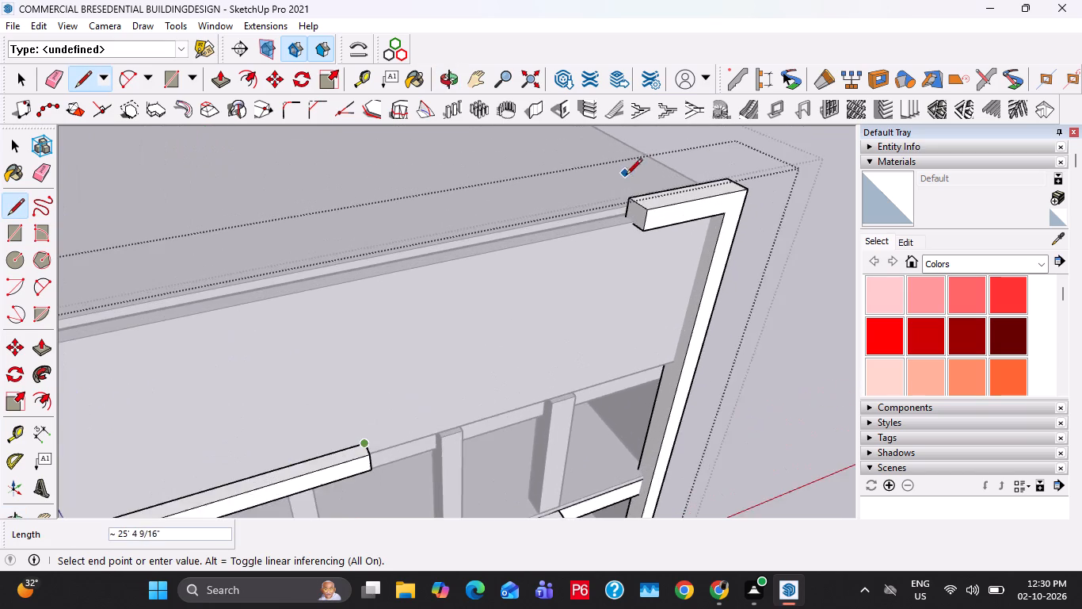
pyautogui.scroll(6, 626, 176)
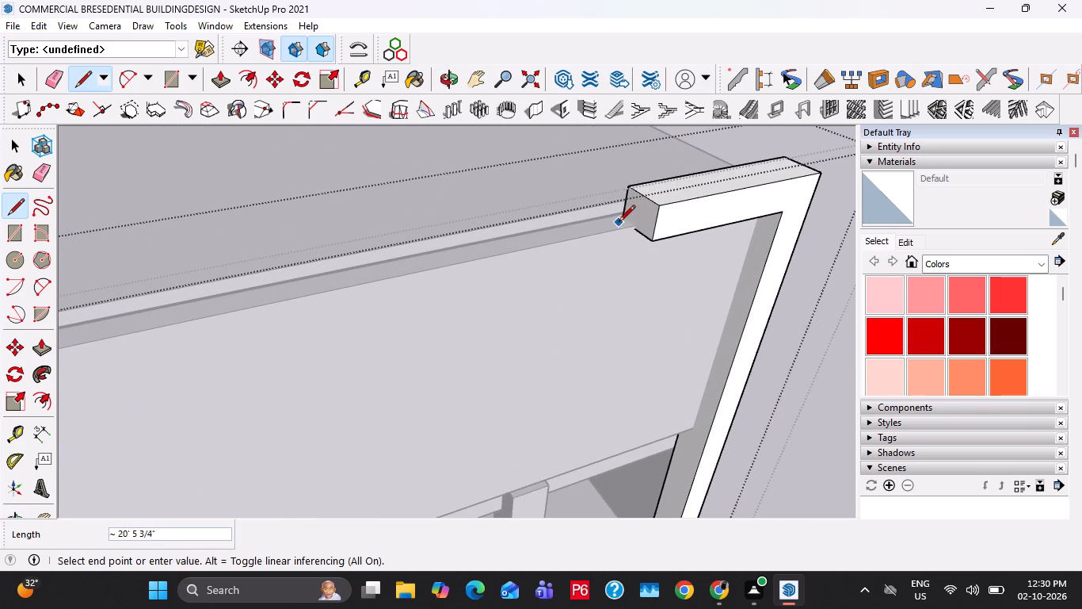
pyautogui.press('k')
pyautogui.scroll(2, 620, 220)
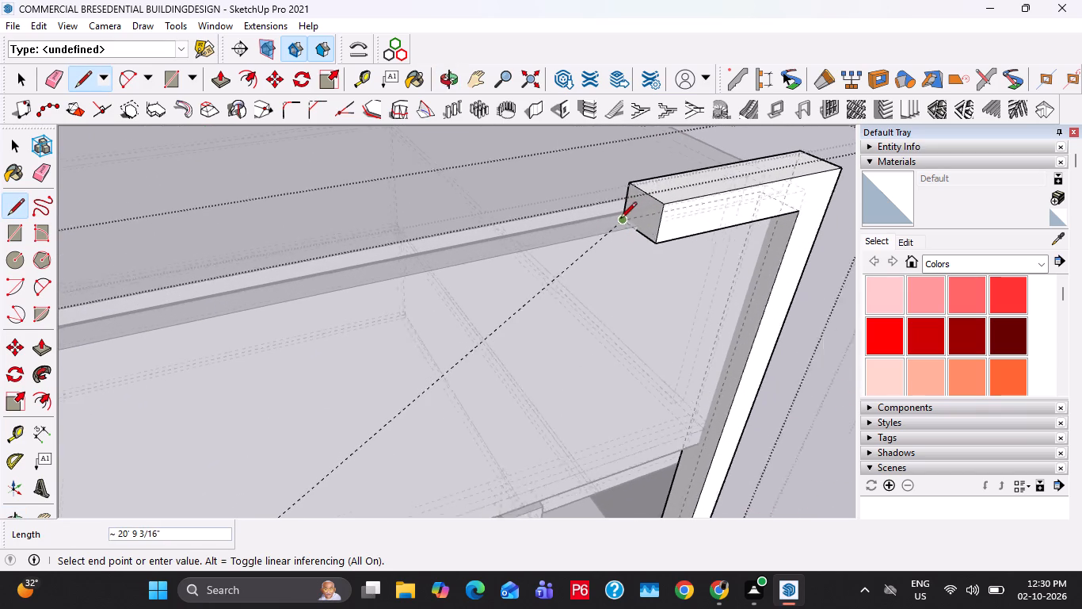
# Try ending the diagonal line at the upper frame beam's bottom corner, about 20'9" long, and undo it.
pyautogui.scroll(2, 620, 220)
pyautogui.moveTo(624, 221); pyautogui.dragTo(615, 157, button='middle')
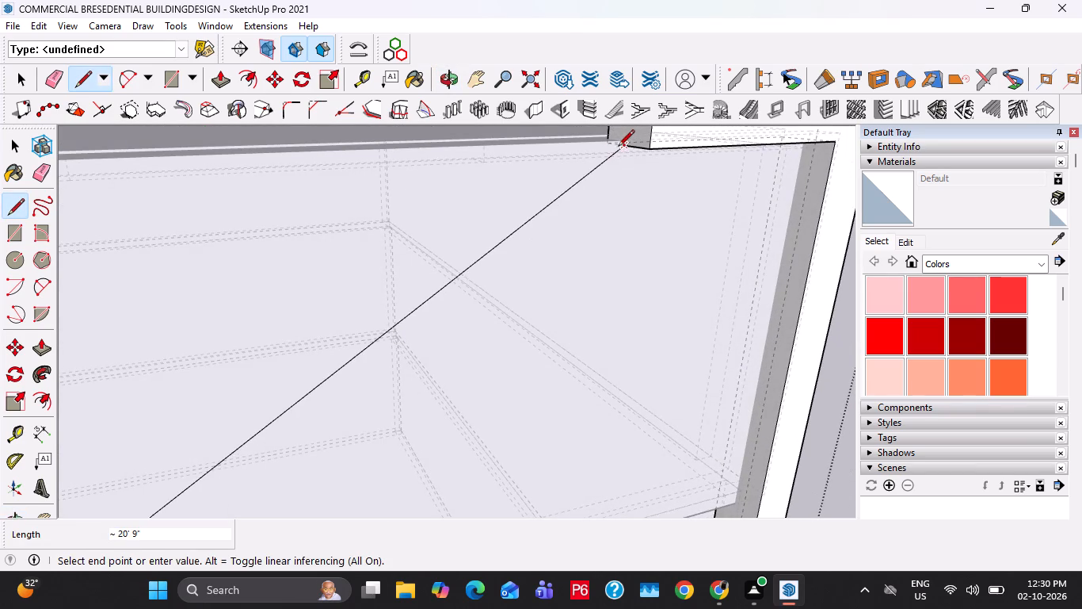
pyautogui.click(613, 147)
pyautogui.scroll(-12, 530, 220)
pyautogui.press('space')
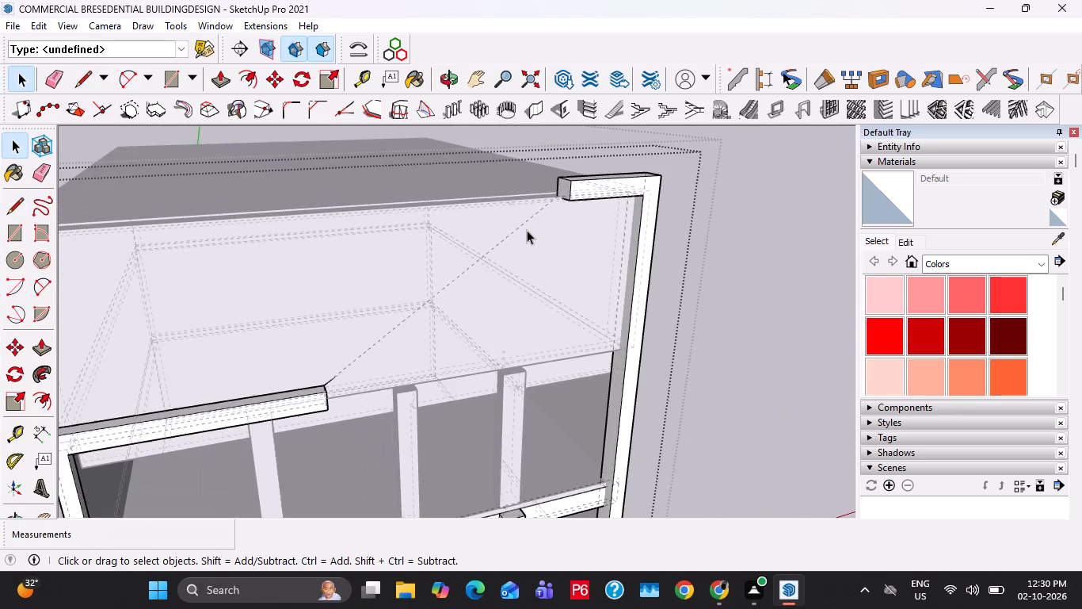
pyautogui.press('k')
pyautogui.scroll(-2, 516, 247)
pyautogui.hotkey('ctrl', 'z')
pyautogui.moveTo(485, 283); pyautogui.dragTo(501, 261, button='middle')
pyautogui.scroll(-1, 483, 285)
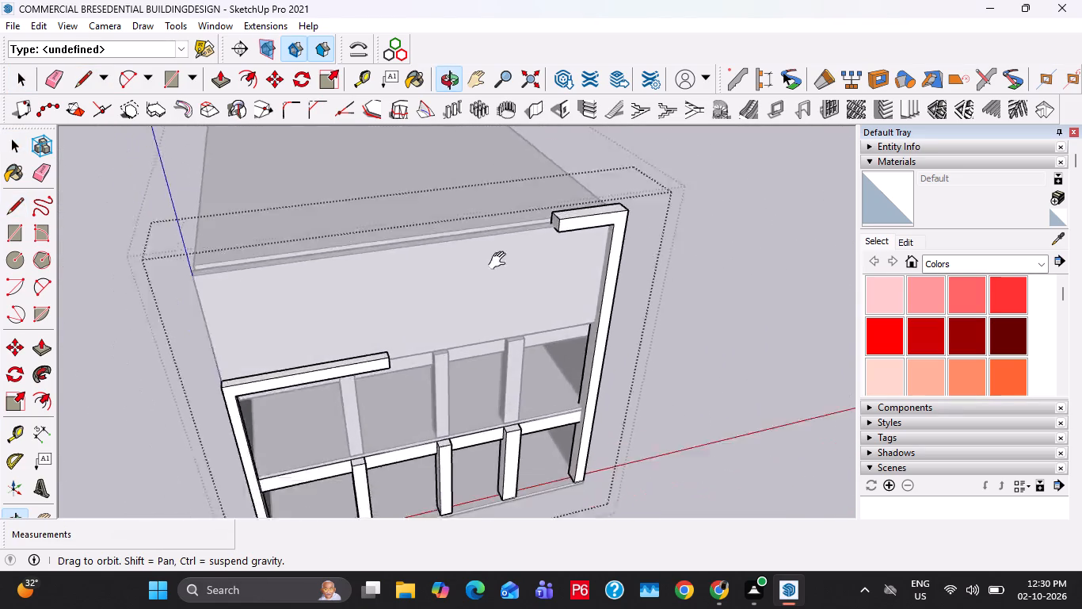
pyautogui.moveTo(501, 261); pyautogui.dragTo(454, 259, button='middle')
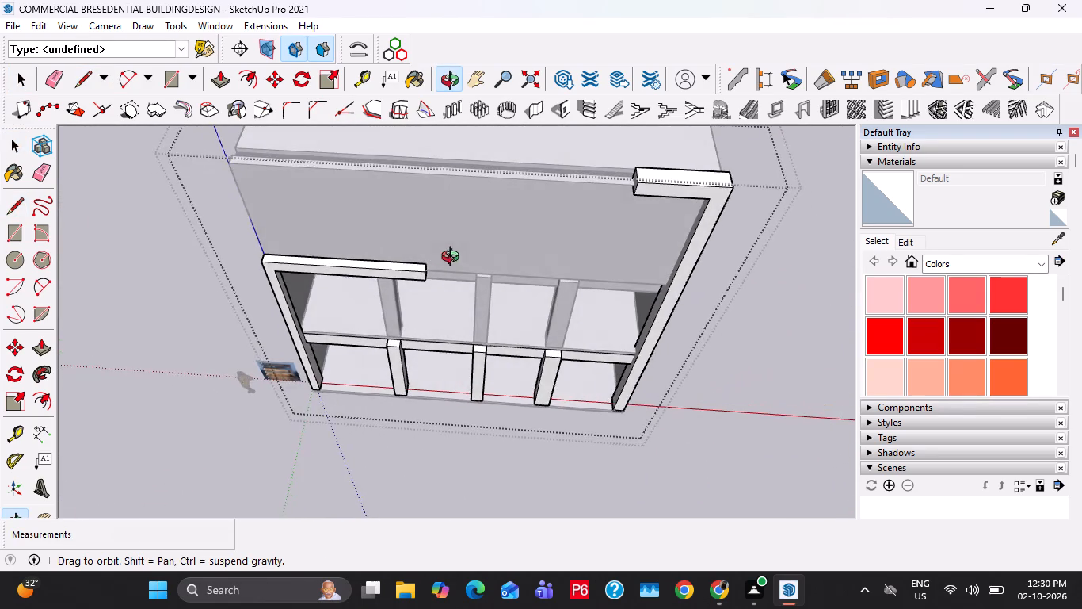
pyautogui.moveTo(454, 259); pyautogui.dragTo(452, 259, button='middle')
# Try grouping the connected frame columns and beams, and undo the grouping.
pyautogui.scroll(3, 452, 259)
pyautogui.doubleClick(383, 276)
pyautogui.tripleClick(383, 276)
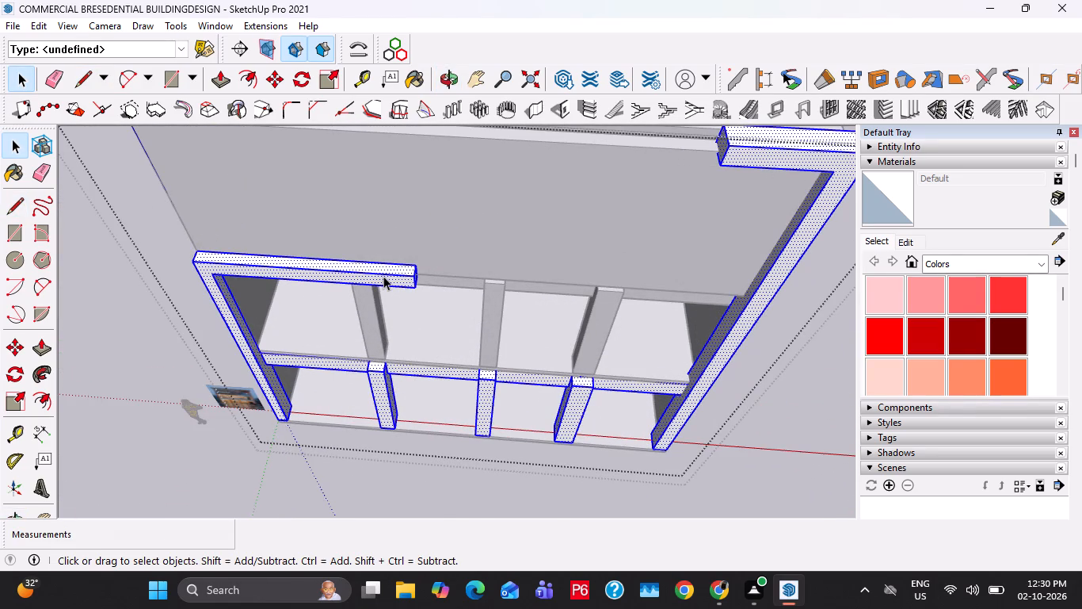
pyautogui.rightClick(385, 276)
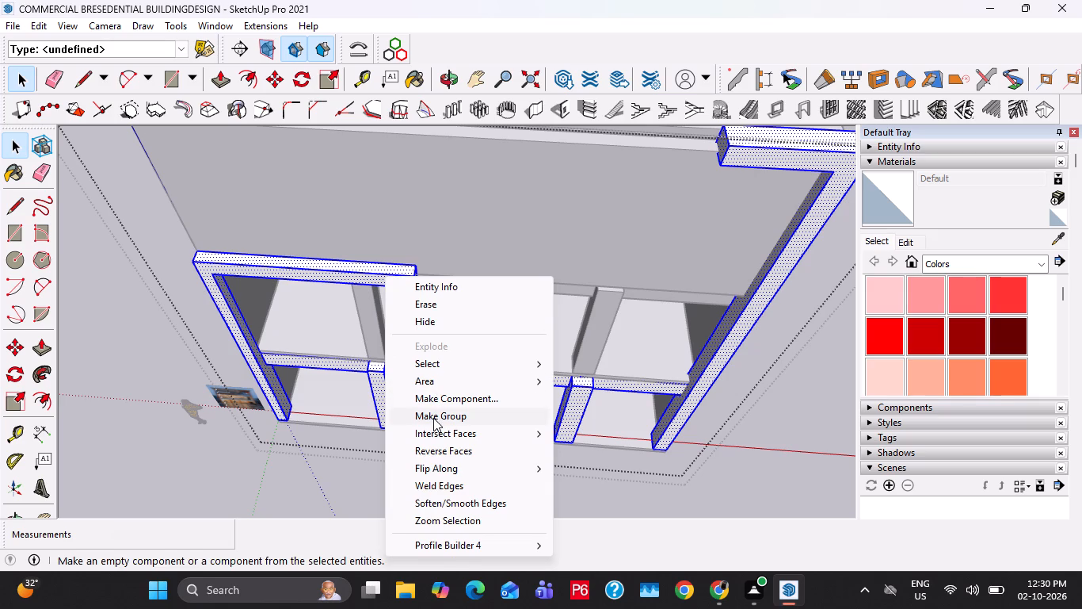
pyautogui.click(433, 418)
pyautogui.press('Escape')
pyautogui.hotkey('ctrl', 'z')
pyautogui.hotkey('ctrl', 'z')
# Draw a diagonal line about 21'6" long from the lower beam's free-end bottom front corner to the upper beam's bottom front corner.
pyautogui.click(379, 278)
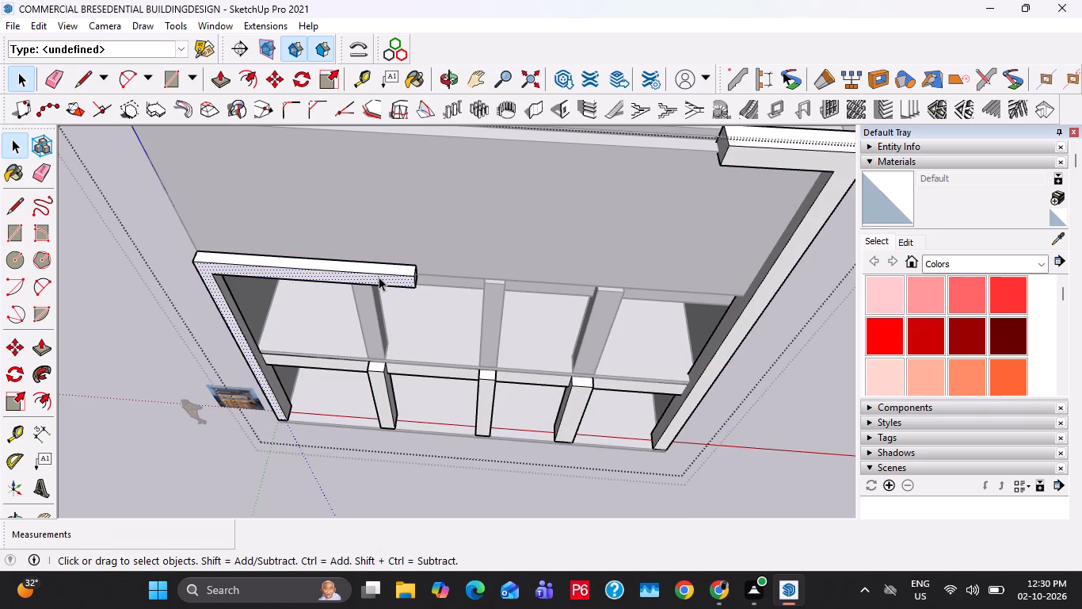
pyautogui.keyDown('shift'); pyautogui.middleClick(390, 268); pyautogui.keyUp('shift')
pyautogui.scroll(-1, 388, 259)
pyautogui.scroll(-1, 635, 248)
pyautogui.moveTo(635, 259); pyautogui.dragTo(627, 289, button='middle')
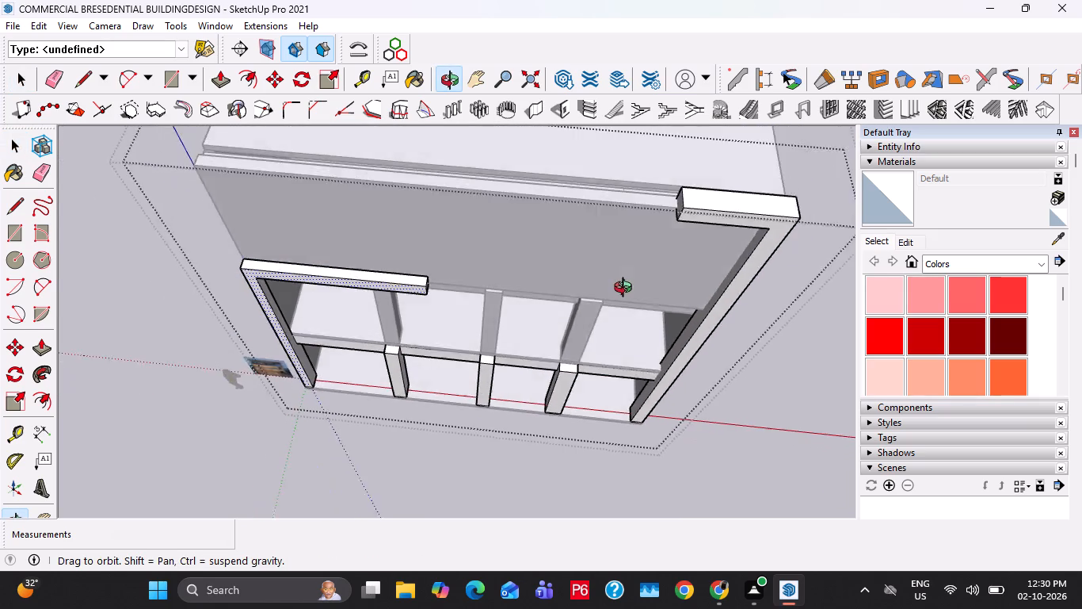
pyautogui.moveTo(627, 289); pyautogui.dragTo(402, 197, button='middle')
pyautogui.press('Escape')
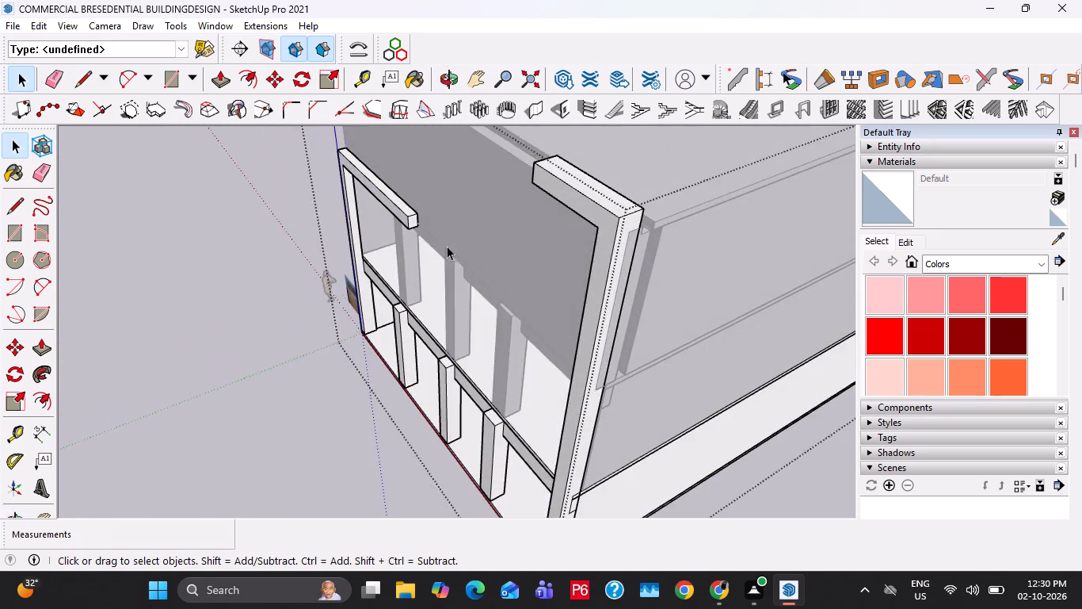
pyautogui.press('Escape')
pyautogui.scroll(6, 425, 252)
pyautogui.press('Escape')
pyautogui.tripleClick(410, 201)
pyautogui.doubleClick(410, 201)
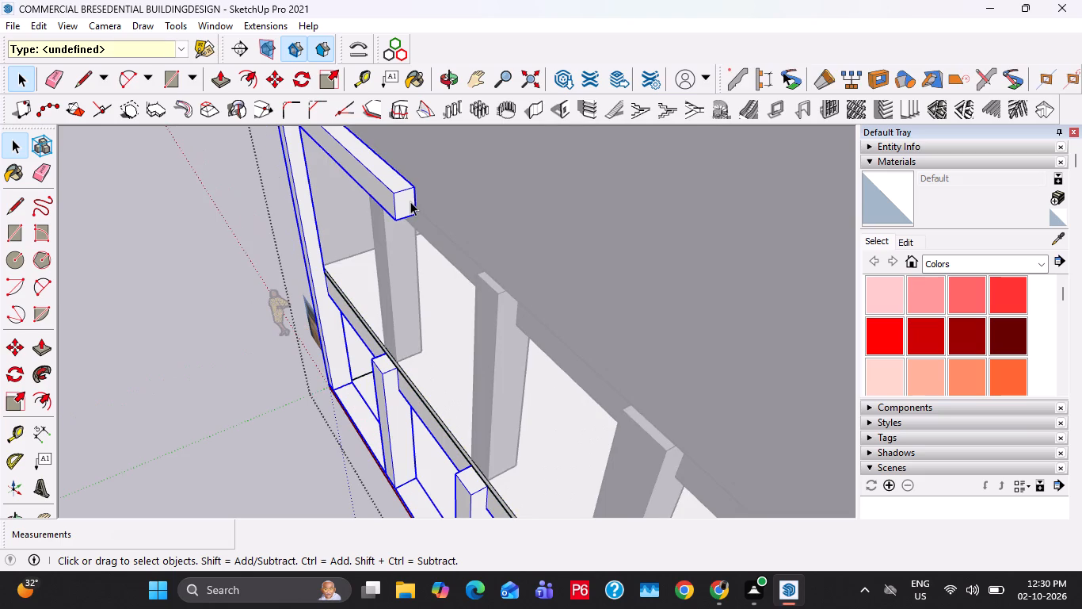
pyautogui.click(408, 207)
pyautogui.press('l')
pyautogui.click(395, 219)
pyautogui.scroll(-9, 688, 227)
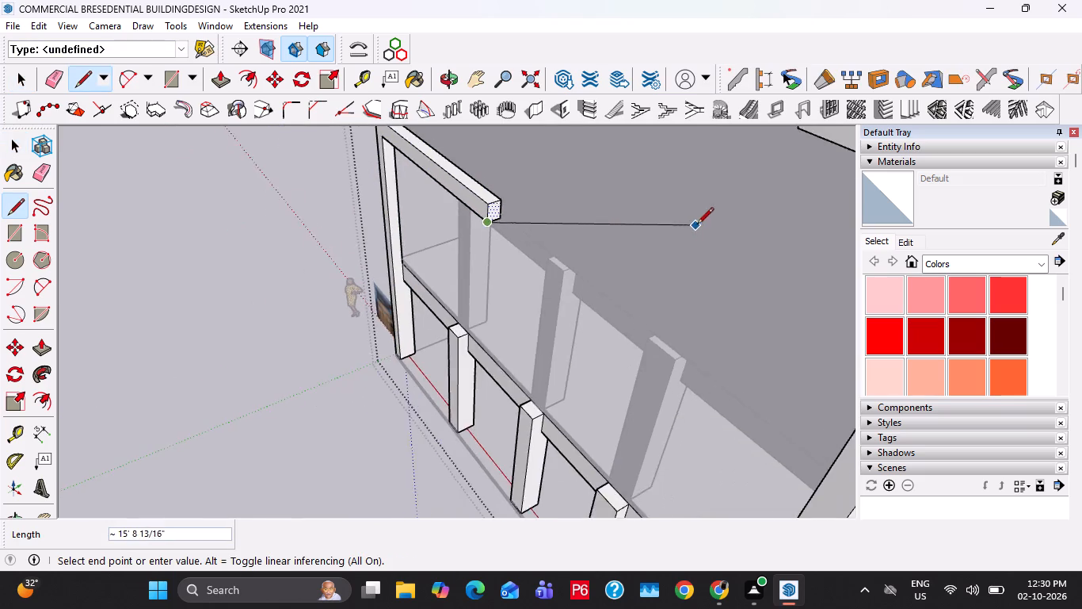
pyautogui.scroll(-4, 697, 225)
pyautogui.keyDown('shift'); pyautogui.moveTo(761, 236); pyautogui.dragTo(709, 266, button='middle'); pyautogui.keyUp('shift')
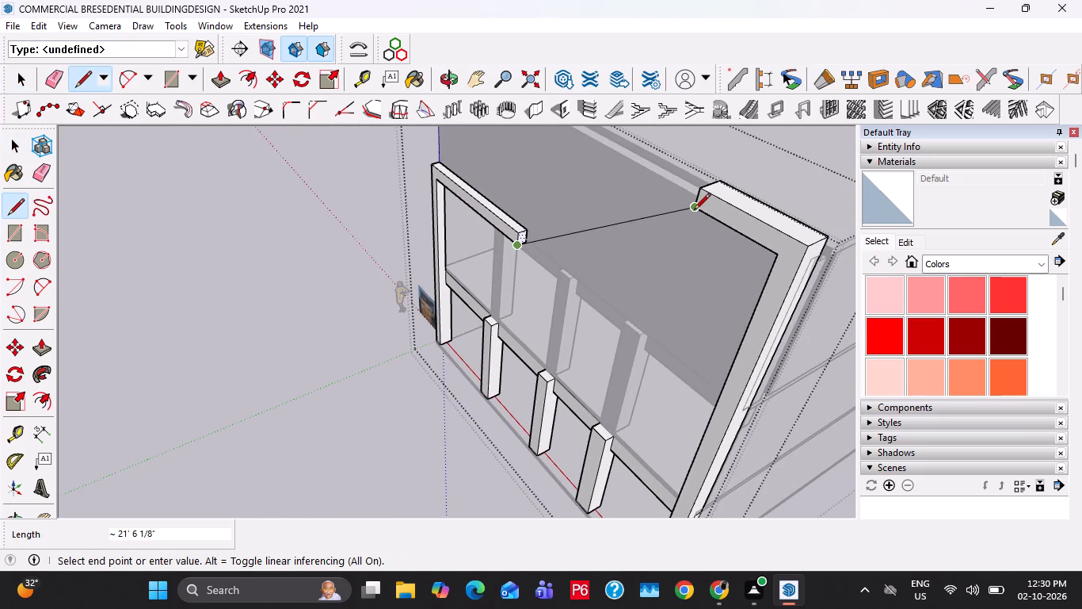
pyautogui.click(694, 211)
pyautogui.moveTo(650, 267); pyautogui.dragTo(851, 397, button='middle')
pyautogui.scroll(4, 828, 256)
pyautogui.press('space')
pyautogui.press('space')
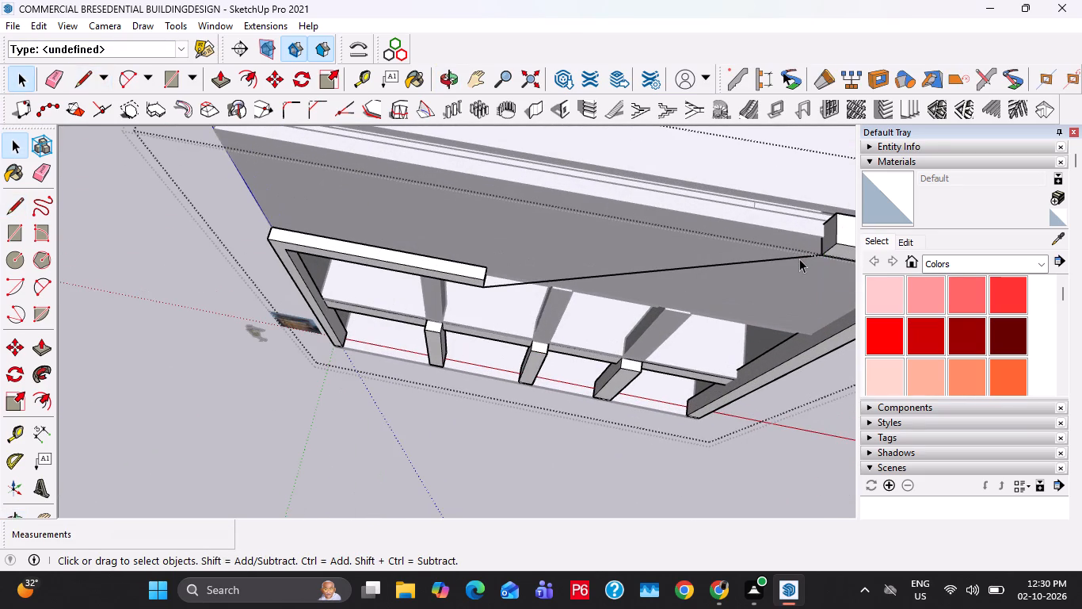
# Copy the diagonal line 1'8" across the lower beam's end face, from its bottom front corner to its top back corner.
pyautogui.click(799, 259)
pyautogui.press('m')
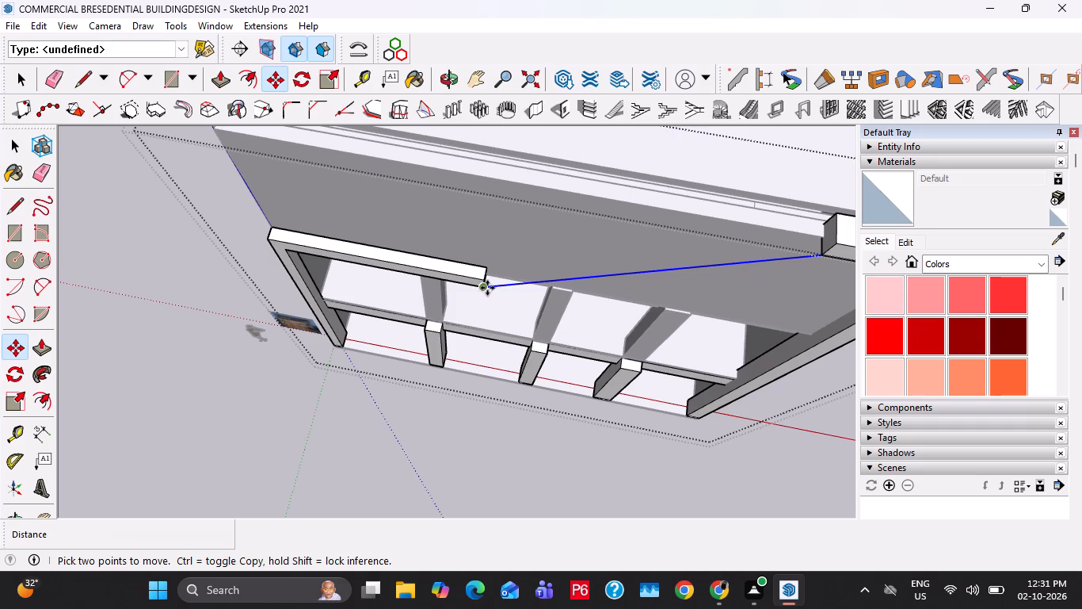
pyautogui.keyDown('ctrl'); pyautogui.click(487, 288); pyautogui.keyUp('ctrl')
pyautogui.scroll(8, 486, 266)
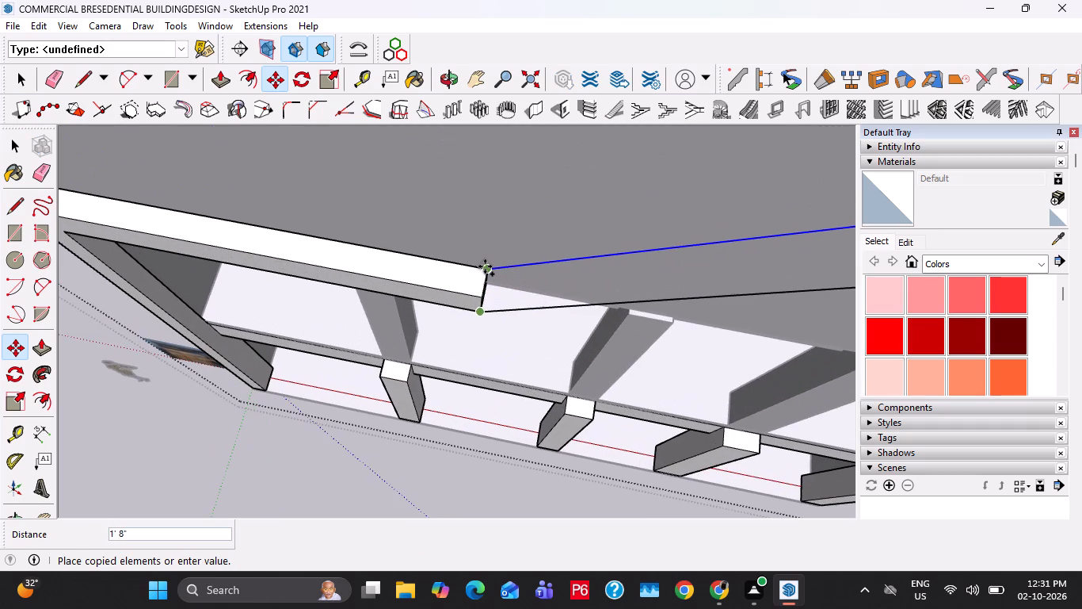
pyautogui.click(486, 266)
pyautogui.press('space')
# Copy the top back diagonal line 1' forward to the top front corner of the lower beam's end.
pyautogui.moveTo(483, 303); pyautogui.dragTo(410, 265, button='middle')
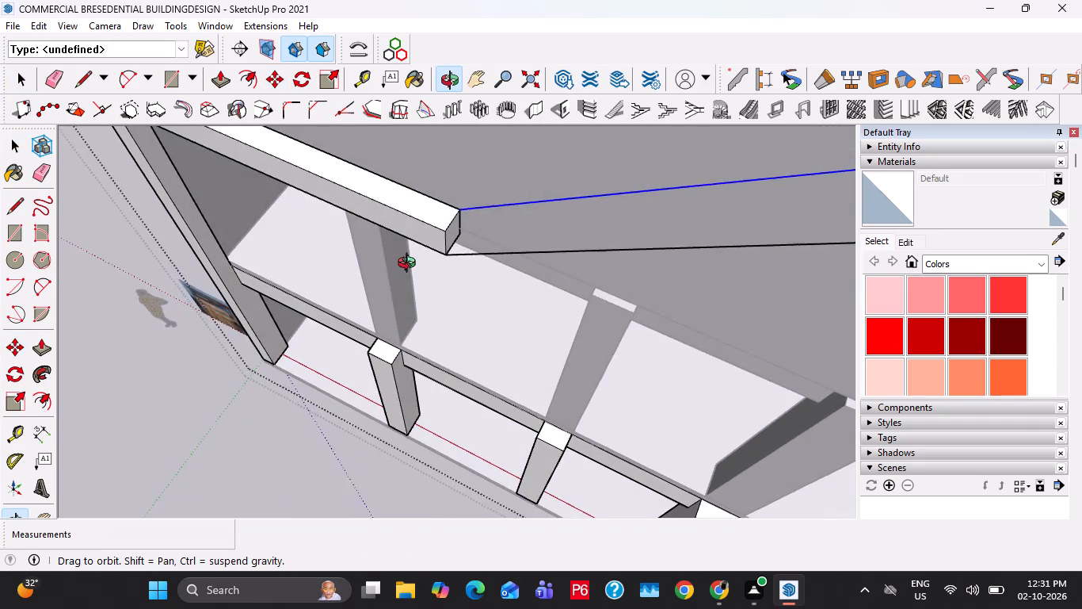
pyautogui.moveTo(410, 265); pyautogui.dragTo(411, 272, button='middle')
pyautogui.moveTo(484, 275); pyautogui.dragTo(468, 266, button='middle')
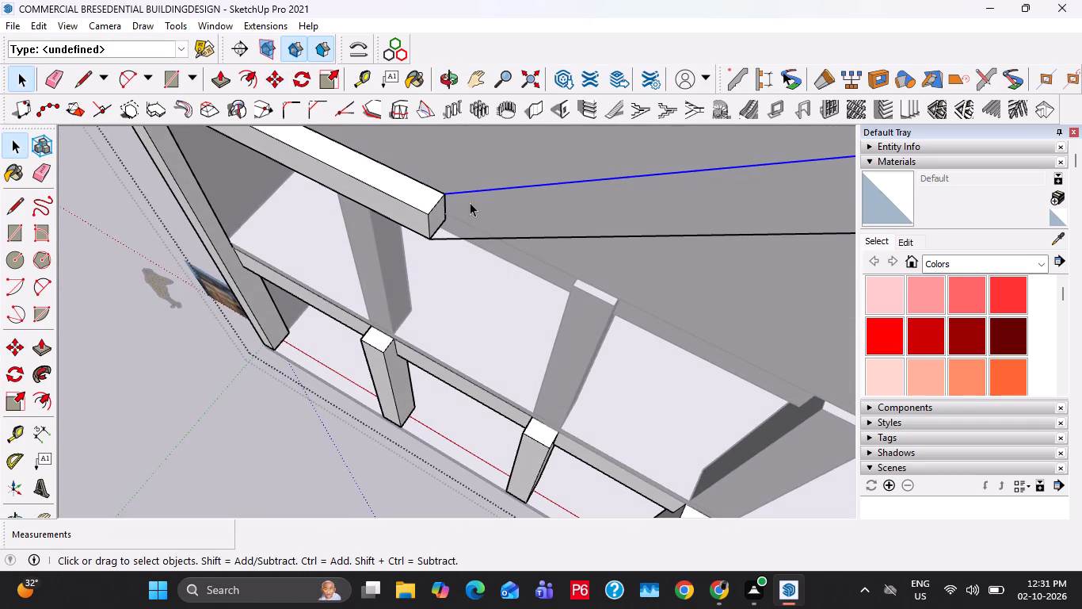
pyautogui.press('m')
pyautogui.click(449, 193)
pyautogui.click(424, 213)
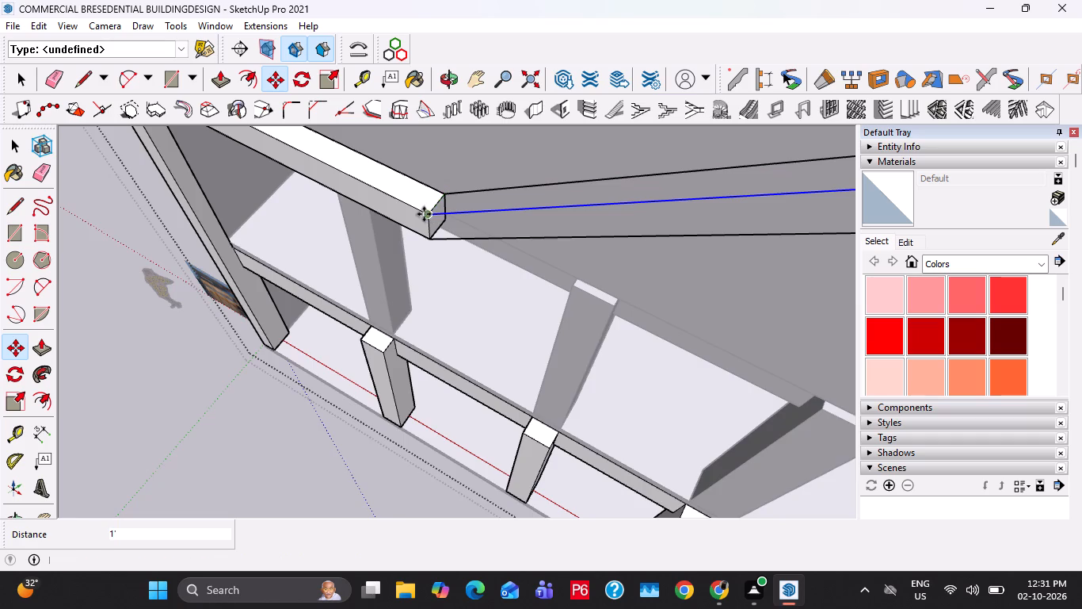
pyautogui.scroll(-10, 397, 216)
pyautogui.scroll(8, 539, 212)
pyautogui.moveTo(653, 220); pyautogui.dragTo(707, 312, button='middle')
pyautogui.press('space')
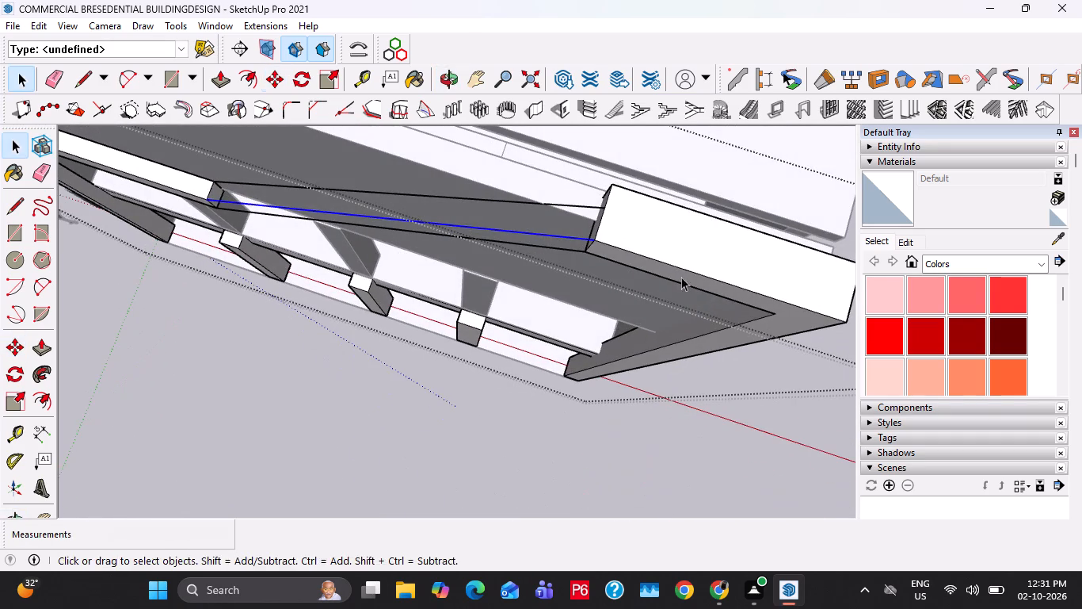
# Close the diagonal beam's top and front faces with 1' and 1'4" edges at the upper beam's end, and leave the frame group.
pyautogui.press('l')
pyautogui.click(601, 209)
pyautogui.click(596, 242)
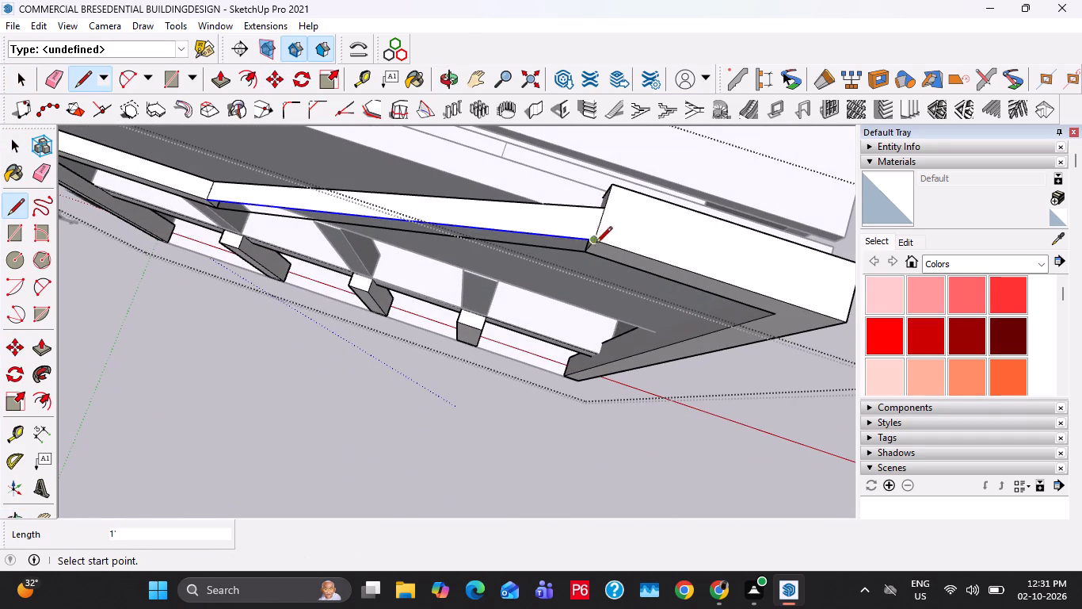
pyautogui.moveTo(595, 247); pyautogui.dragTo(596, 186, button='middle')
pyautogui.click(583, 190)
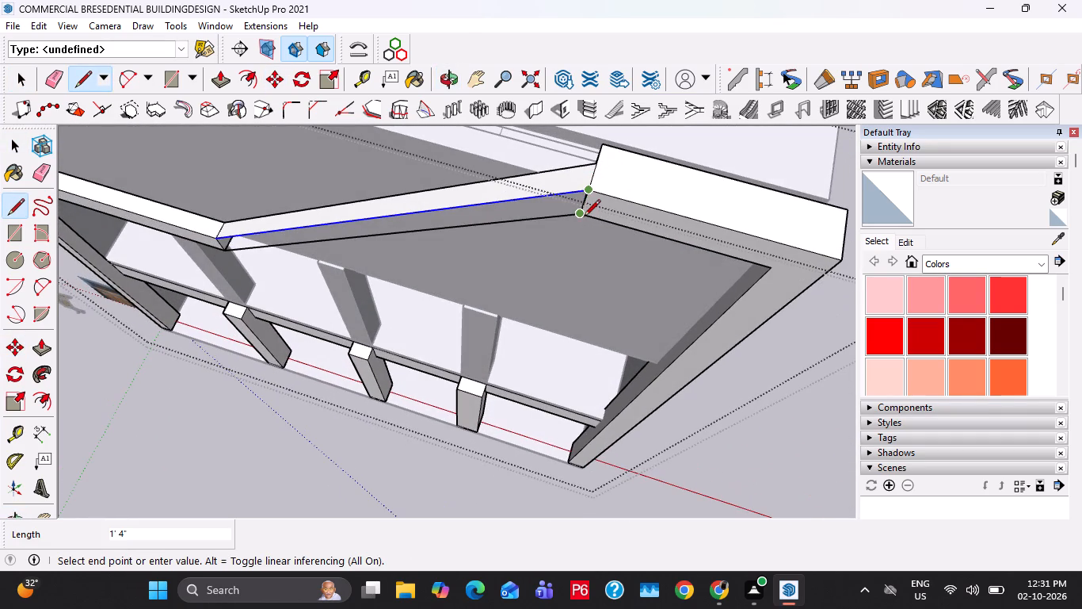
pyautogui.click(584, 217)
pyautogui.moveTo(367, 248); pyautogui.dragTo(410, 163, button='middle')
pyautogui.press('space')
pyautogui.scroll(-8, 402, 242)
pyautogui.moveTo(391, 221); pyautogui.dragTo(497, 319, button='middle')
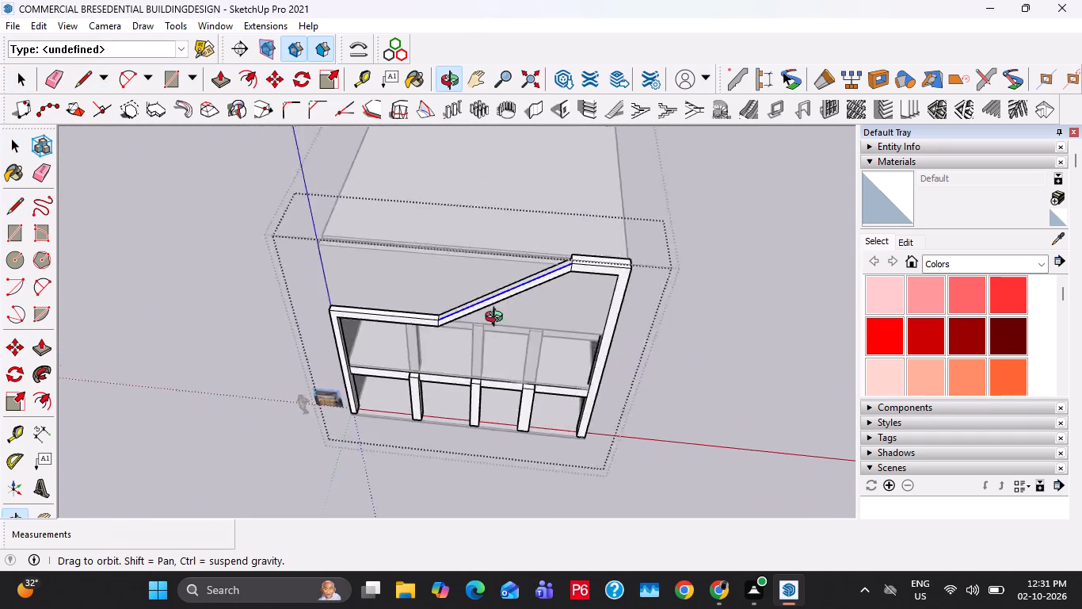
pyautogui.moveTo(497, 319); pyautogui.dragTo(504, 177, button='middle')
pyautogui.press('Escape')
pyautogui.press('Escape')
pyautogui.press('Escape')
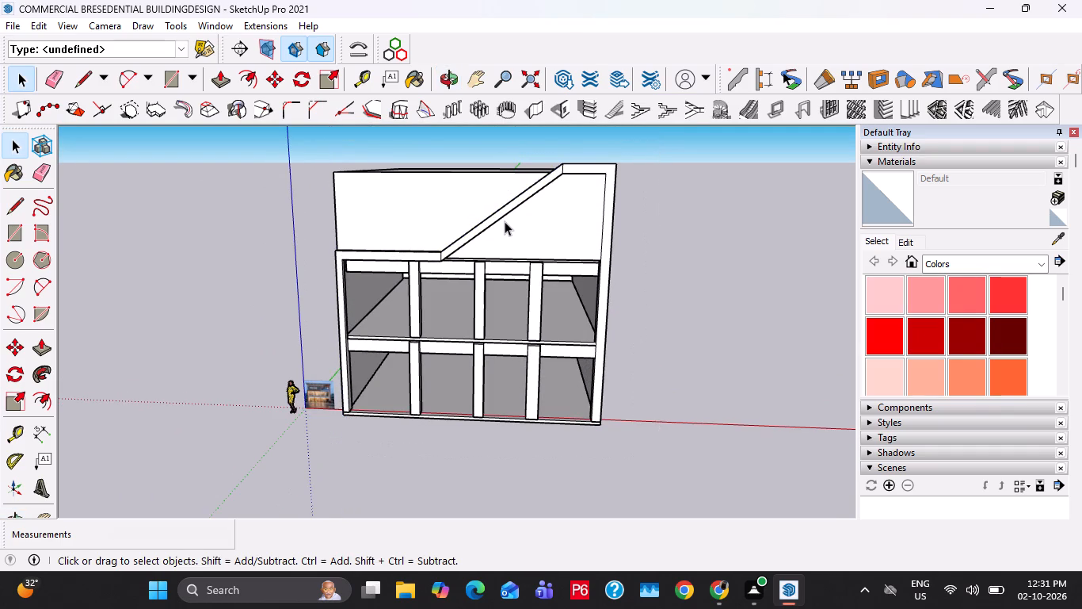
# Examine the sign panel area above the orange frame in the Paint Hub reference image.
pyautogui.scroll(-3, 501, 224)
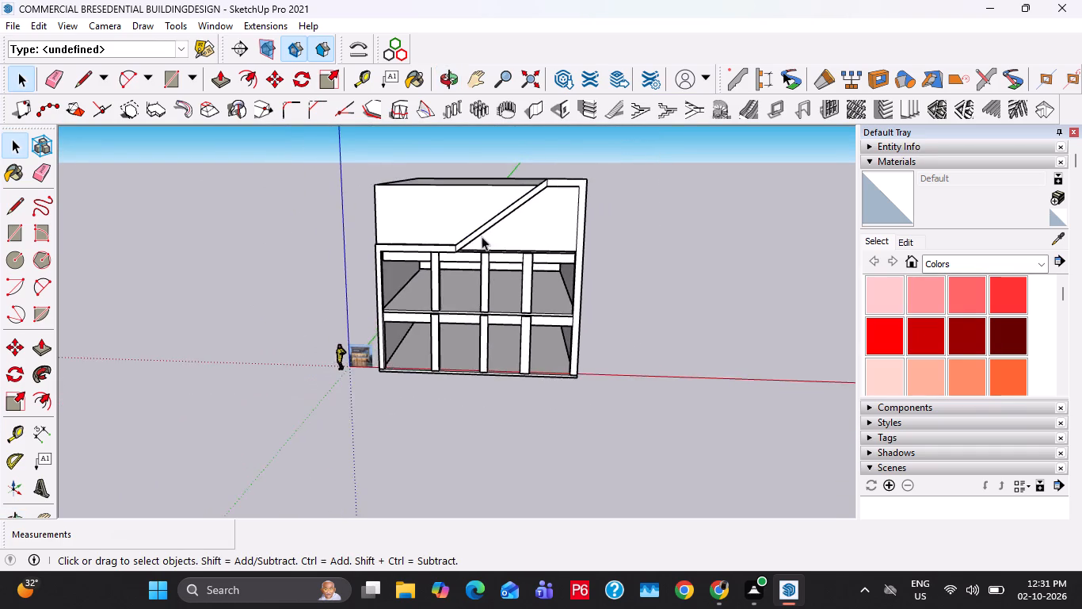
pyautogui.moveTo(397, 255); pyautogui.dragTo(424, 259, button='middle')
pyautogui.keyDown('shift'); pyautogui.scroll(-5, 427, 255); pyautogui.keyUp('shift')
pyautogui.keyDown('shift'); pyautogui.scroll(20, 410, 298); pyautogui.keyUp('shift')
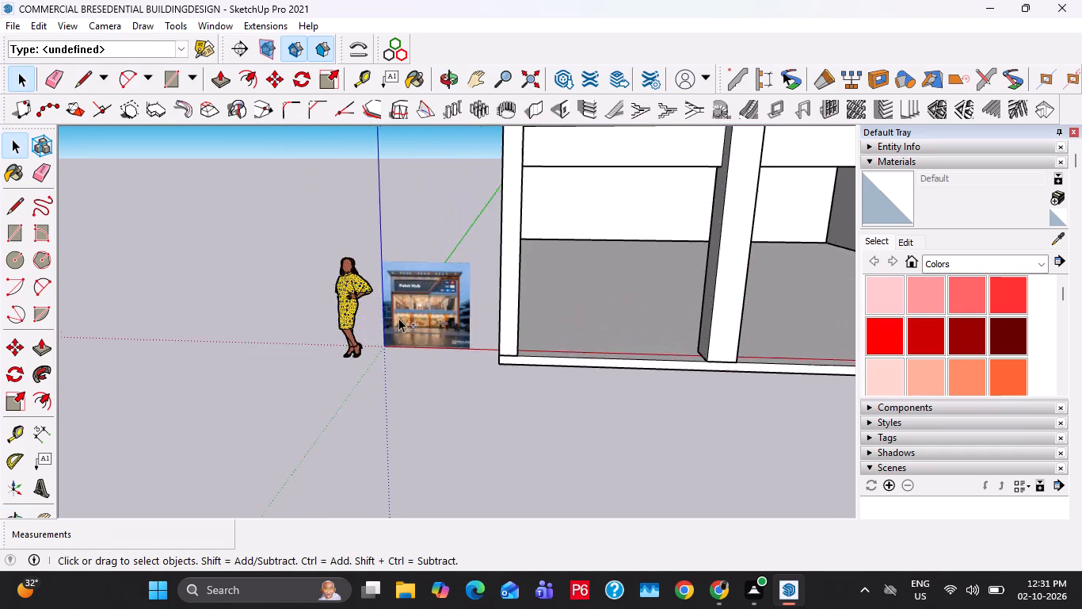
pyautogui.keyDown('shift'); pyautogui.scroll(19, 398, 318); pyautogui.keyUp('shift')
pyautogui.keyDown('shift'); pyautogui.scroll(-9, 417, 265); pyautogui.keyUp('shift')
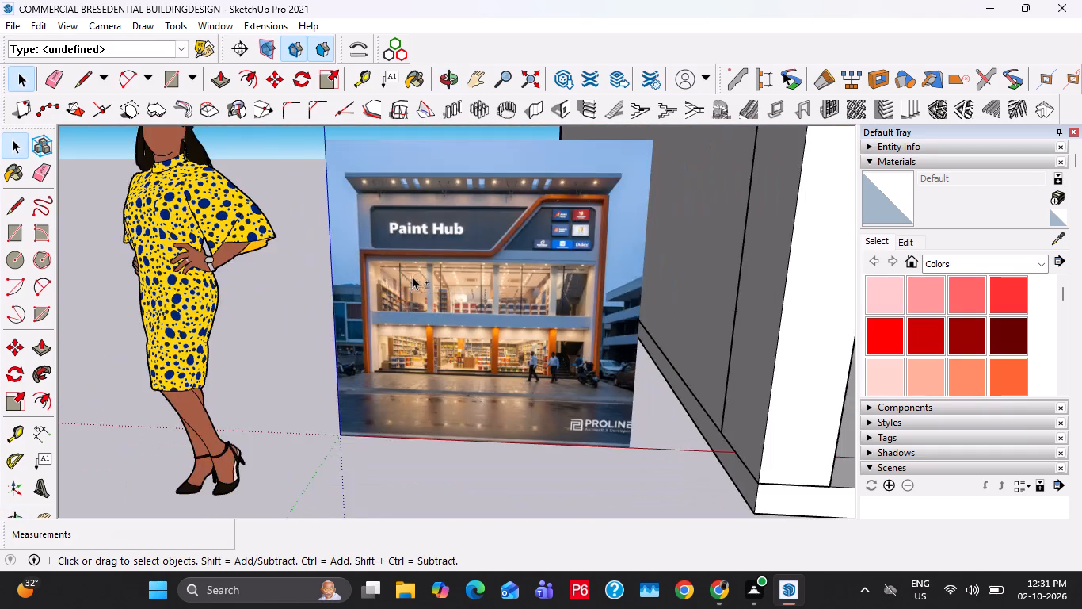
pyautogui.keyDown('shift'); pyautogui.scroll(-7, 412, 274); pyautogui.keyUp('shift')
# Inside the upper wall group, split the front face with lines along the diagonal beam and the lower frame beam's top edge.
pyautogui.keyDown('shift'); pyautogui.moveTo(512, 270); pyautogui.dragTo(251, 418, button='middle'); pyautogui.keyUp('shift')
pyautogui.keyDown('shift'); pyautogui.scroll(-14, 333, 332); pyautogui.keyUp('shift')
pyautogui.keyDown('shift'); pyautogui.moveTo(546, 243); pyautogui.dragTo(509, 433, button='middle'); pyautogui.keyUp('shift')
pyautogui.doubleClick(422, 267)
pyautogui.click(406, 275)
pyautogui.moveTo(433, 311); pyautogui.dragTo(513, 388, button='middle')
pyautogui.doubleClick(516, 388)
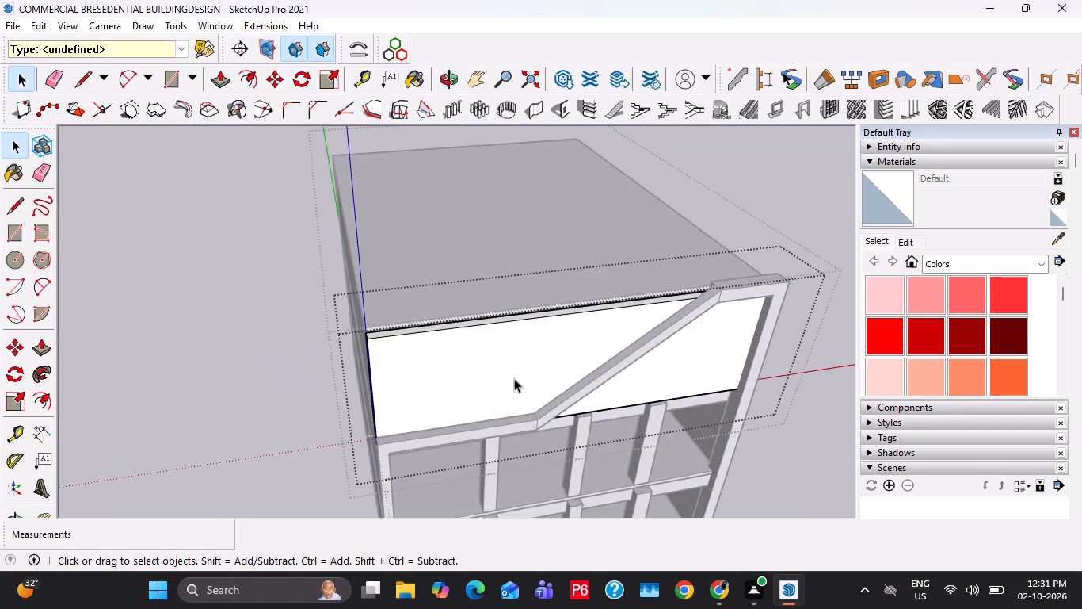
pyautogui.click(511, 366)
pyautogui.keyDown('shift'); pyautogui.scroll(4, 510, 370); pyautogui.keyUp('shift')
pyautogui.keyDown('shift'); pyautogui.moveTo(521, 371); pyautogui.dragTo(566, 370, button='middle'); pyautogui.keyUp('shift')
pyautogui.press('l')
pyautogui.scroll(2, 828, 231)
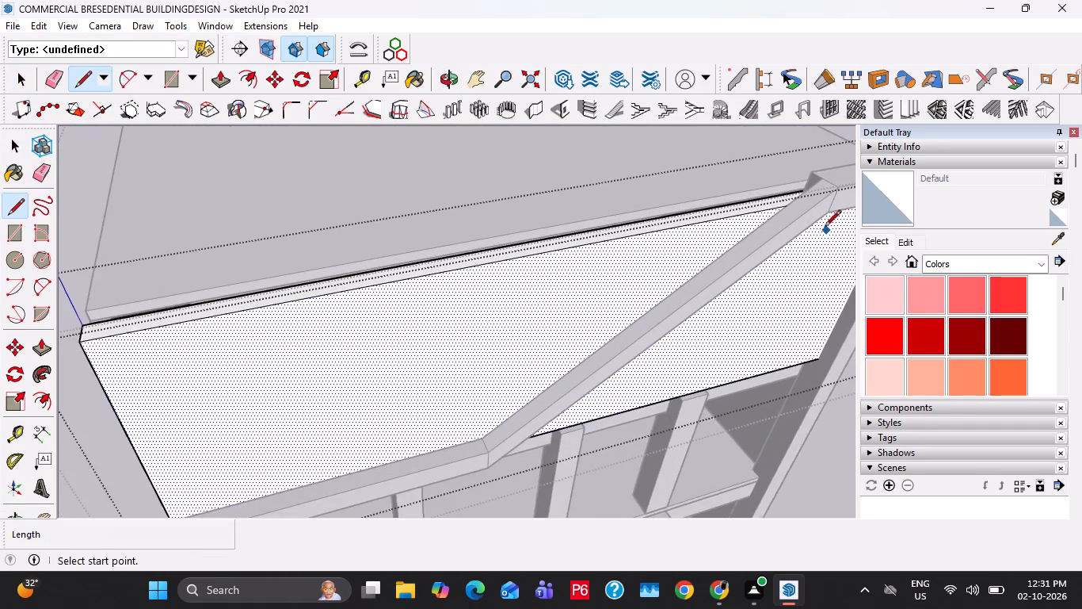
pyautogui.scroll(3, 825, 228)
pyautogui.click(791, 204)
pyautogui.scroll(-5, 599, 346)
pyautogui.keyDown('shift'); pyautogui.moveTo(538, 376); pyautogui.dragTo(649, 297, button='middle'); pyautogui.keyUp('shift')
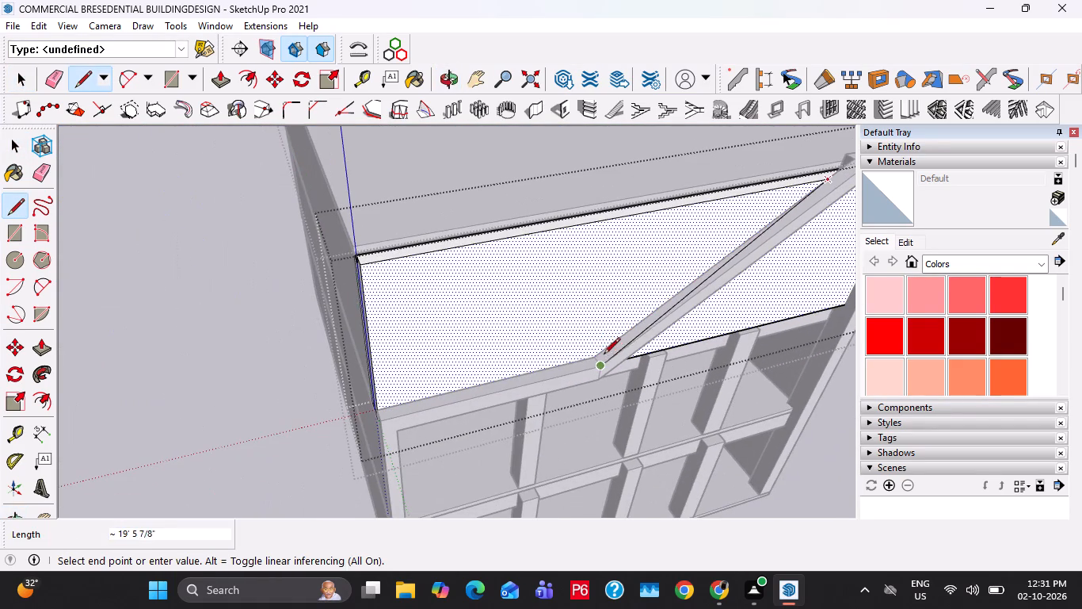
pyautogui.click(599, 354)
pyautogui.click(592, 354)
pyautogui.click(376, 408)
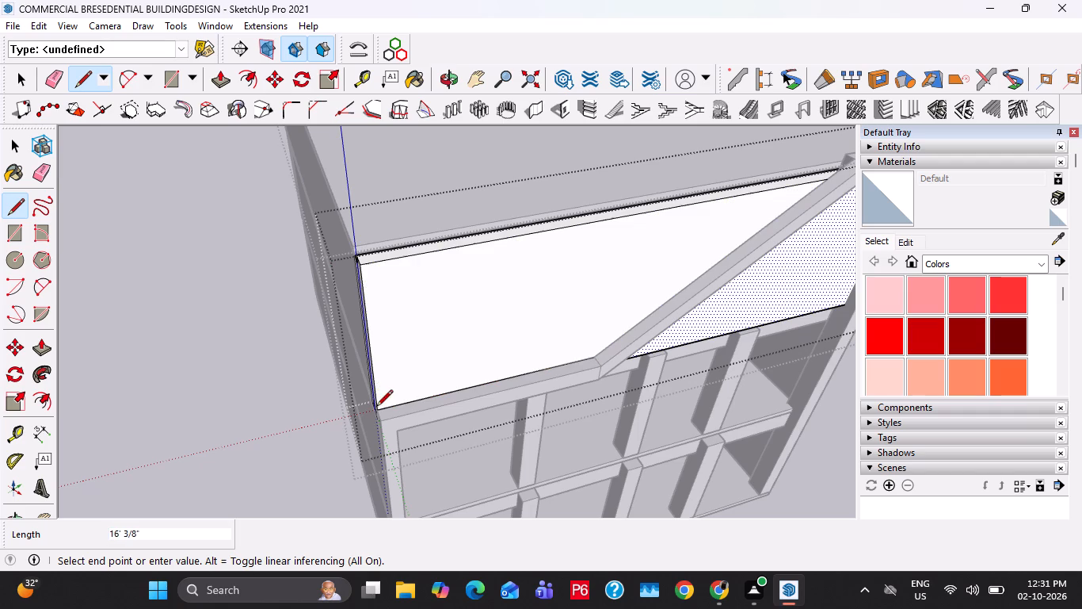
pyautogui.press('space')
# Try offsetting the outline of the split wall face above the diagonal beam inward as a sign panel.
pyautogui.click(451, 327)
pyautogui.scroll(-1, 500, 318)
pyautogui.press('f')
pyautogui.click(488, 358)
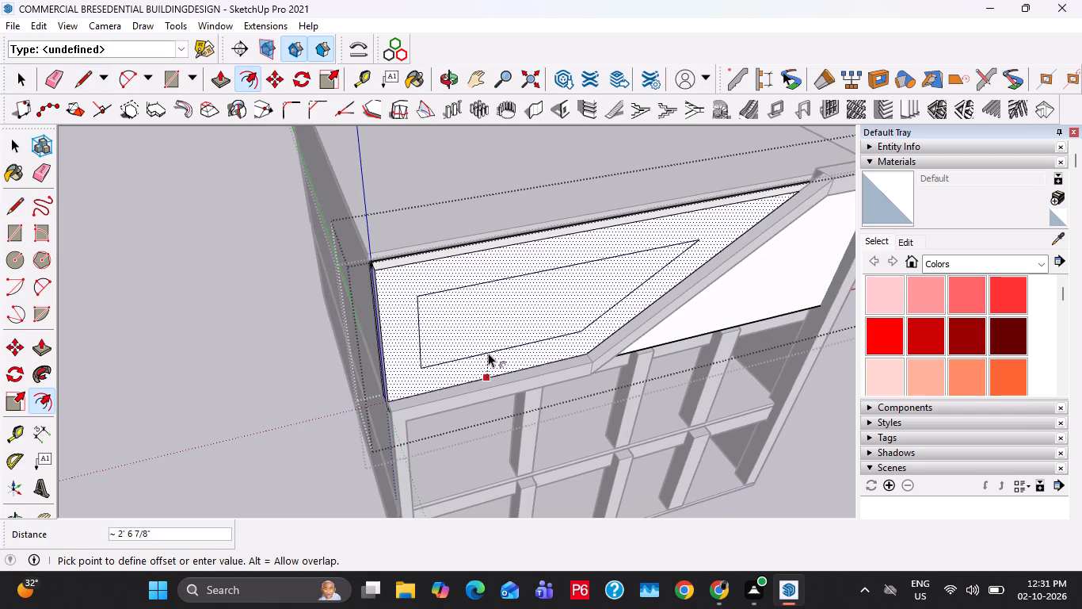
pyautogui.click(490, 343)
# Compare the offset panel outline with the Paint Hub sign in the reference image.
pyautogui.scroll(-5, 482, 303)
pyautogui.moveTo(516, 338); pyautogui.dragTo(429, 299, button='middle')
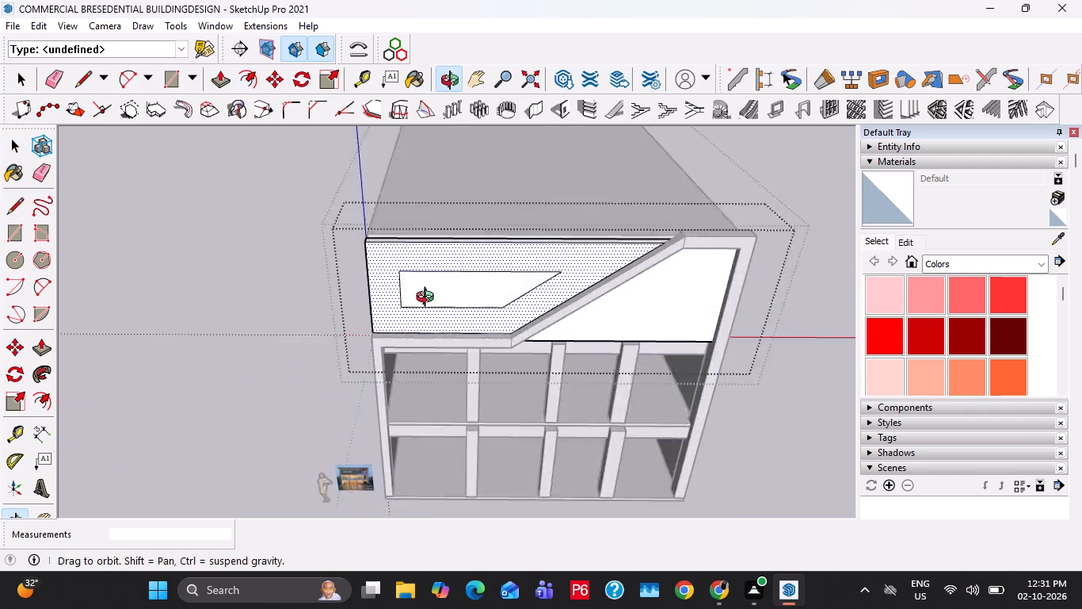
pyautogui.moveTo(429, 299); pyautogui.dragTo(425, 262, button='middle')
pyautogui.scroll(-5, 425, 247)
pyautogui.keyDown('shift'); pyautogui.moveTo(450, 341); pyautogui.dragTo(540, 220, button='middle'); pyautogui.keyUp('shift')
pyautogui.scroll(20, 416, 316)
pyautogui.scroll(6, 416, 316)
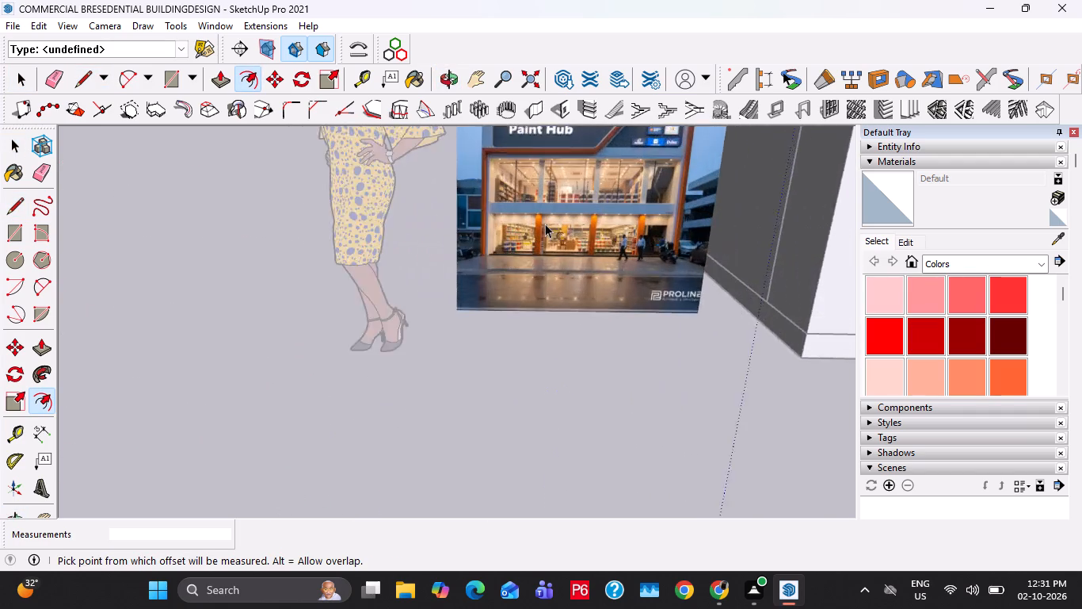
pyautogui.scroll(4, 545, 224)
pyautogui.keyDown('shift'); pyautogui.moveTo(541, 298); pyautogui.dragTo(495, 439, button='middle'); pyautogui.keyUp('shift')
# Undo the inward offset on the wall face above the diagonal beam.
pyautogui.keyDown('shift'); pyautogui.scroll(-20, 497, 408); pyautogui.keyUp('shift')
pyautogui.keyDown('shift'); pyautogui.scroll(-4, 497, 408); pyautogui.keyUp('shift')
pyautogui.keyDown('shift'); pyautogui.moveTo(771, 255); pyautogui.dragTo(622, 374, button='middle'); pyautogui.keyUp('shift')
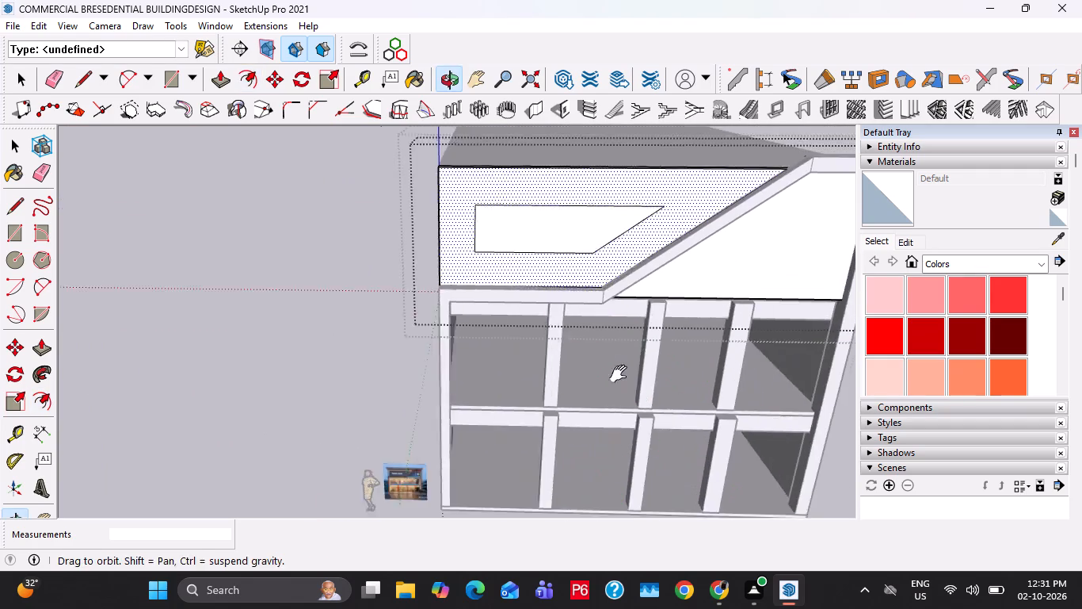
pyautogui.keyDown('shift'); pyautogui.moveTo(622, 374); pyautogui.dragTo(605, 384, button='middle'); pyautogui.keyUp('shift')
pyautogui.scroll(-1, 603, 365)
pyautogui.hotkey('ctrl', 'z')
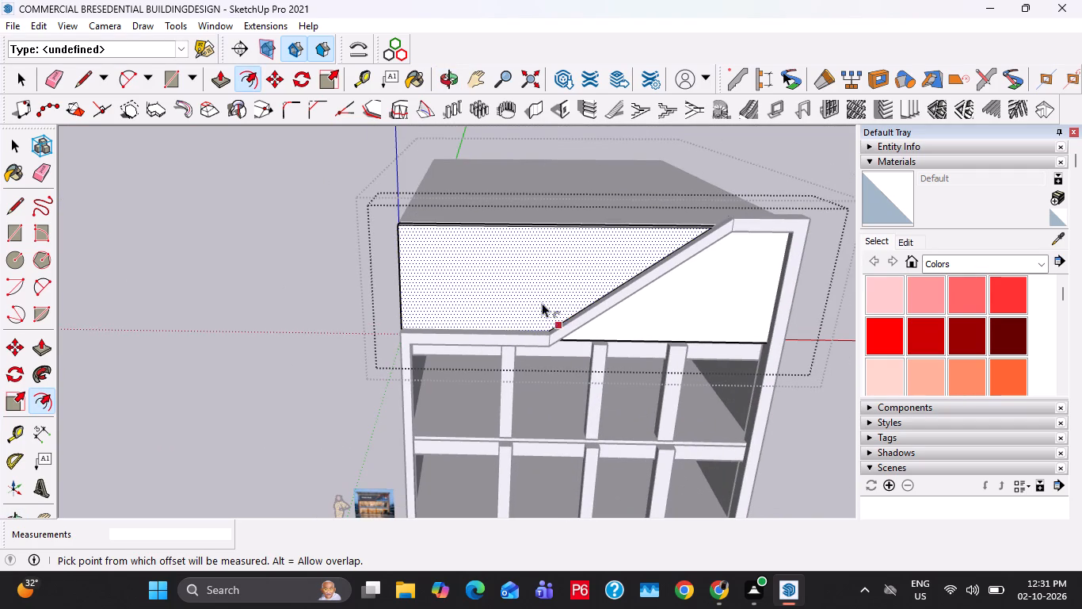
# Offset the outline of the wall face above the diagonal beam inward by about 8 3/4 inches.
pyautogui.click(543, 307)
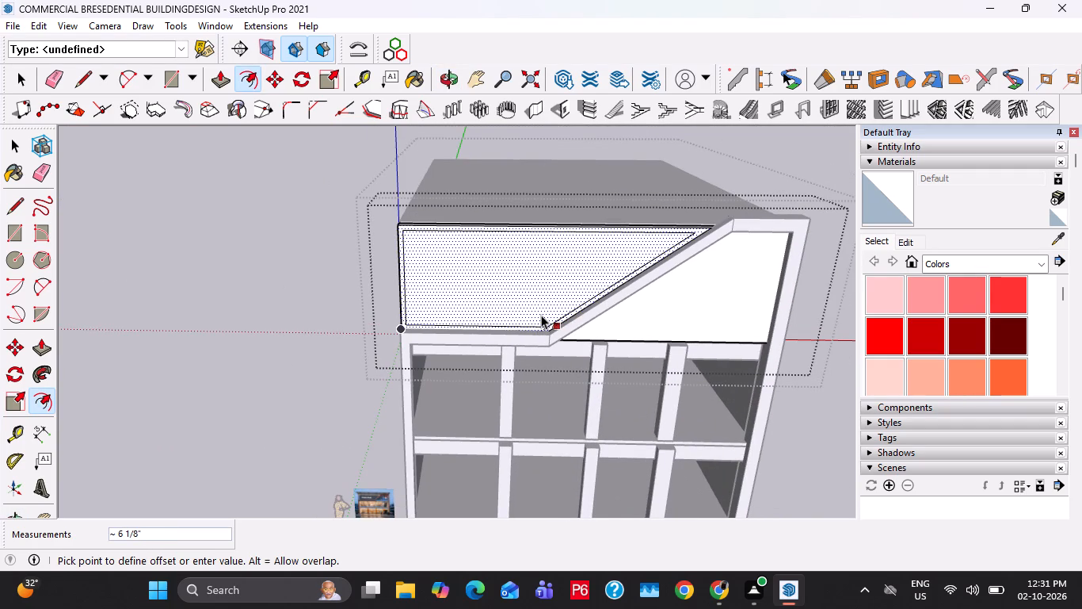
pyautogui.scroll(4, 540, 315)
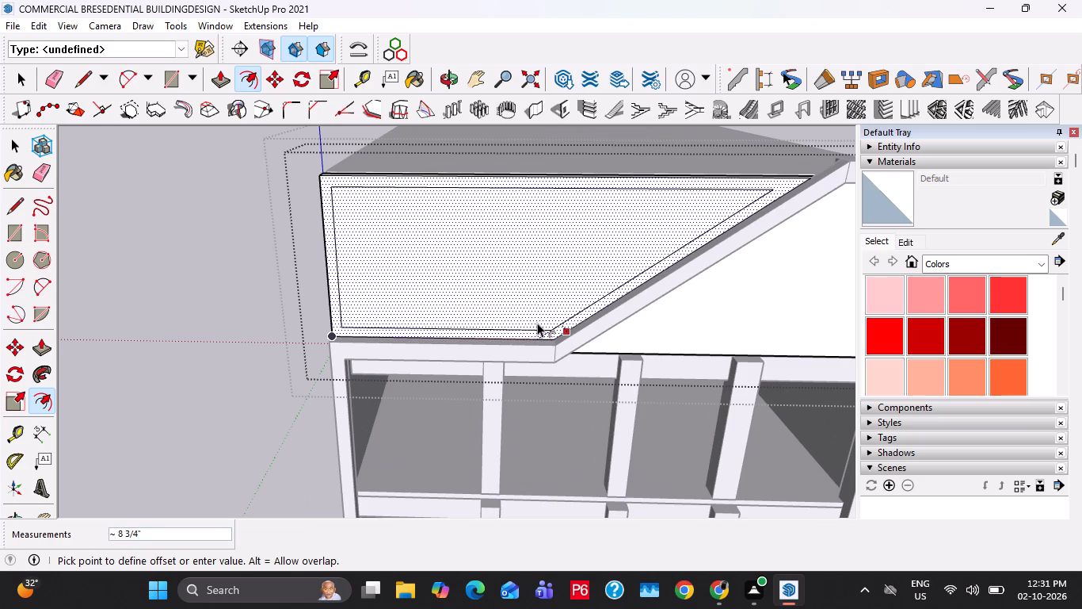
pyautogui.click(537, 323)
pyautogui.press('space')
# Compare the inset outline with the Paint Hub sign panel in the reference image.
pyautogui.scroll(-9, 599, 256)
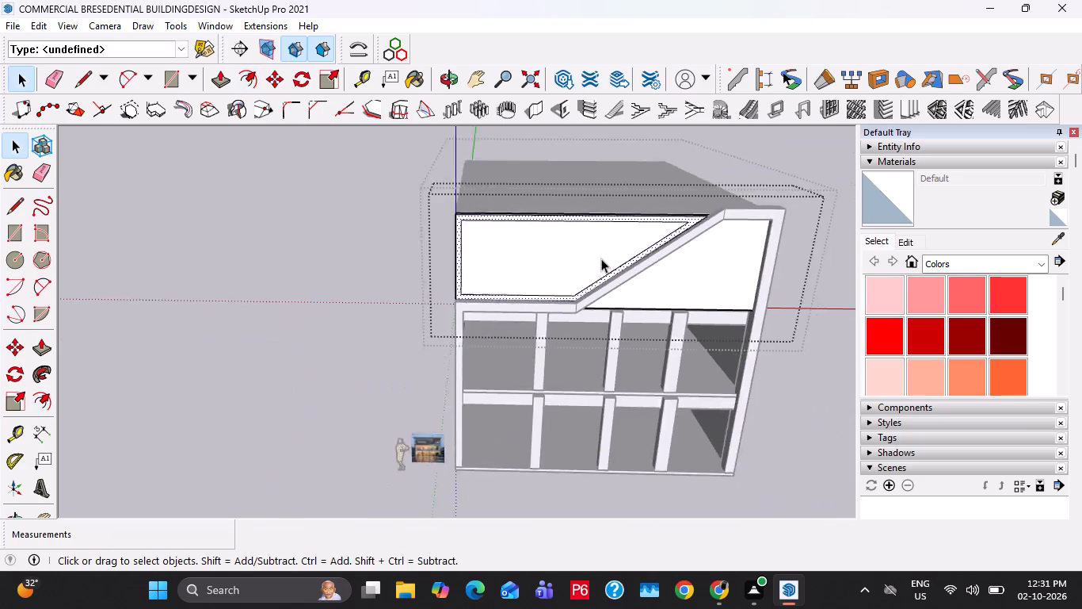
pyautogui.scroll(-4, 601, 259)
pyautogui.keyDown('shift'); pyautogui.moveTo(542, 361); pyautogui.dragTo(552, 274, button='middle'); pyautogui.keyUp('shift')
pyautogui.scroll(20, 514, 293)
pyautogui.scroll(11, 514, 293)
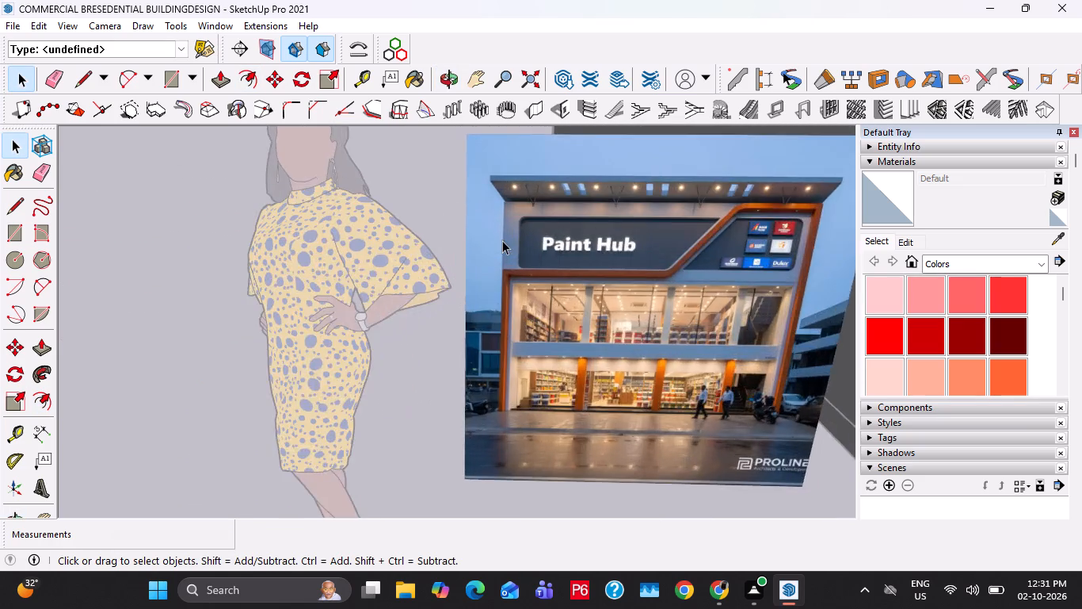
pyautogui.scroll(-20, 499, 247)
pyautogui.scroll(-4, 499, 247)
pyautogui.keyDown('shift'); pyautogui.moveTo(589, 277); pyautogui.dragTo(444, 571, button='middle'); pyautogui.keyUp('shift')
pyautogui.keyDown('shift'); pyautogui.moveTo(406, 427); pyautogui.dragTo(446, 238, button='middle'); pyautogui.keyUp('shift')
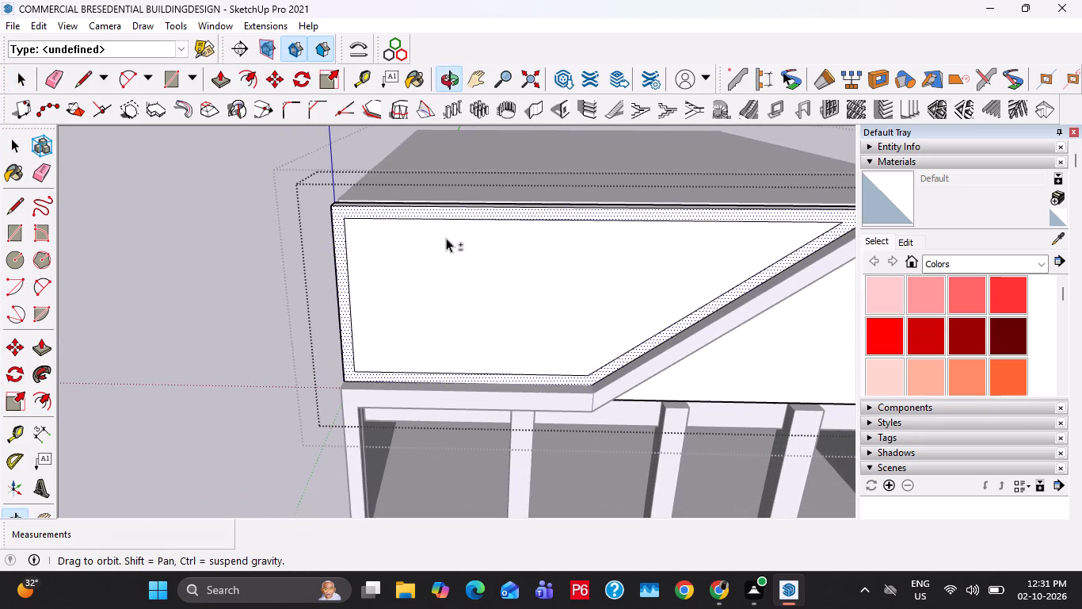
pyautogui.keyDown('shift'); pyautogui.moveTo(446, 238); pyautogui.dragTo(469, 239, button='middle'); pyautogui.keyUp('shift')
# Copy the inset outline's left vertical edge 1'6" inward across the panel face.
pyautogui.click(351, 297)
pyautogui.scroll(1, 351, 297)
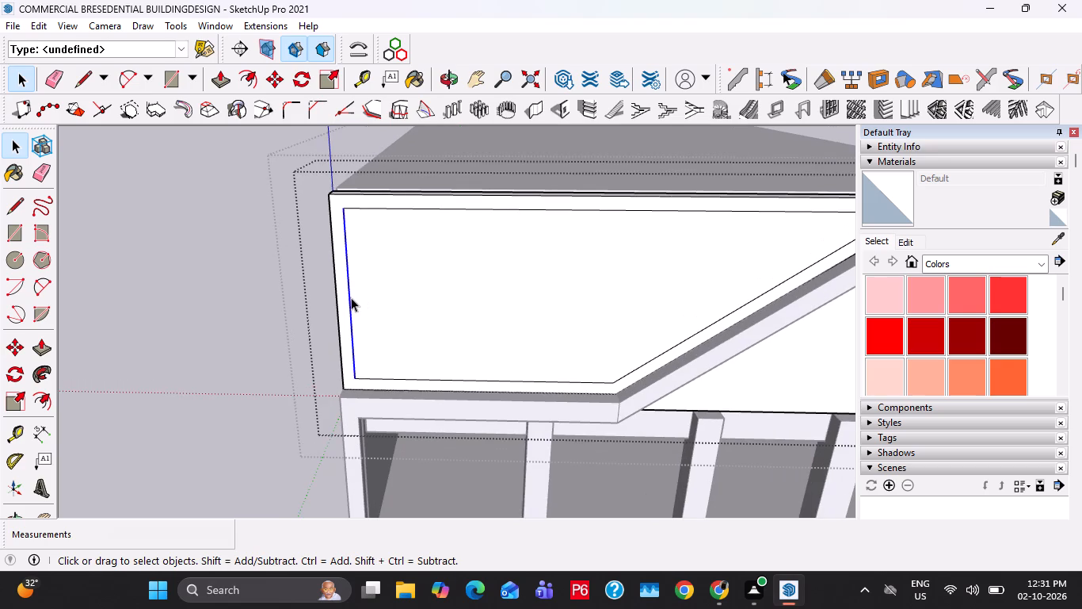
pyautogui.press('m')
pyautogui.keyDown('ctrl'); pyautogui.click(368, 292); pyautogui.keyUp('ctrl')
pyautogui.write('1\'6"')
pyautogui.press('Return')
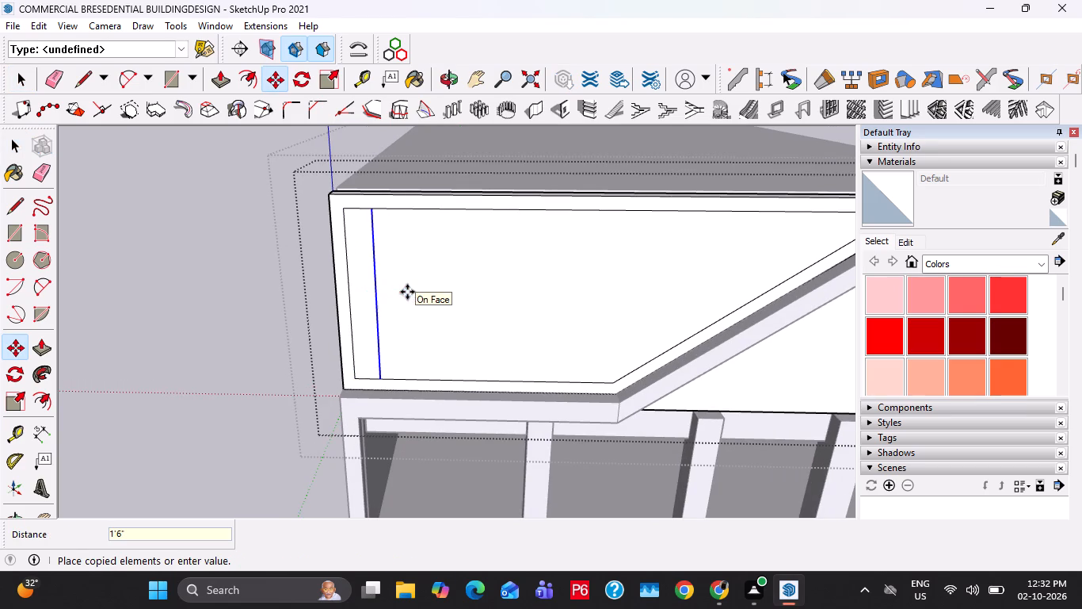
pyautogui.press('space')
# Erase the original left inset edge and the leftover top and bottom segments outside the copied edge.
pyautogui.press('e')
pyautogui.moveTo(364, 208); pyautogui.dragTo(363, 209)
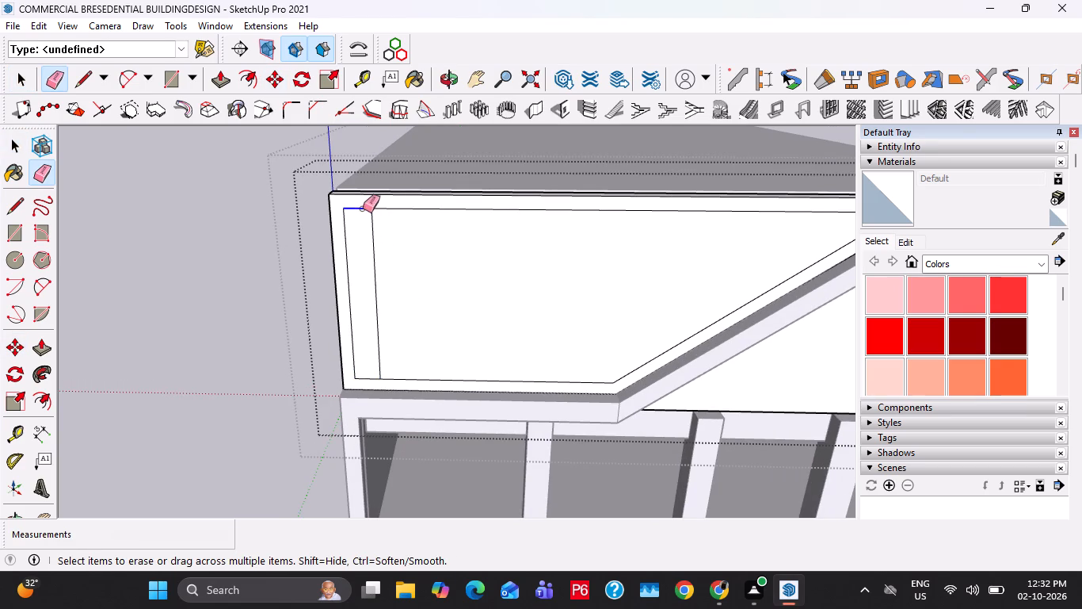
pyautogui.moveTo(363, 209); pyautogui.dragTo(368, 379)
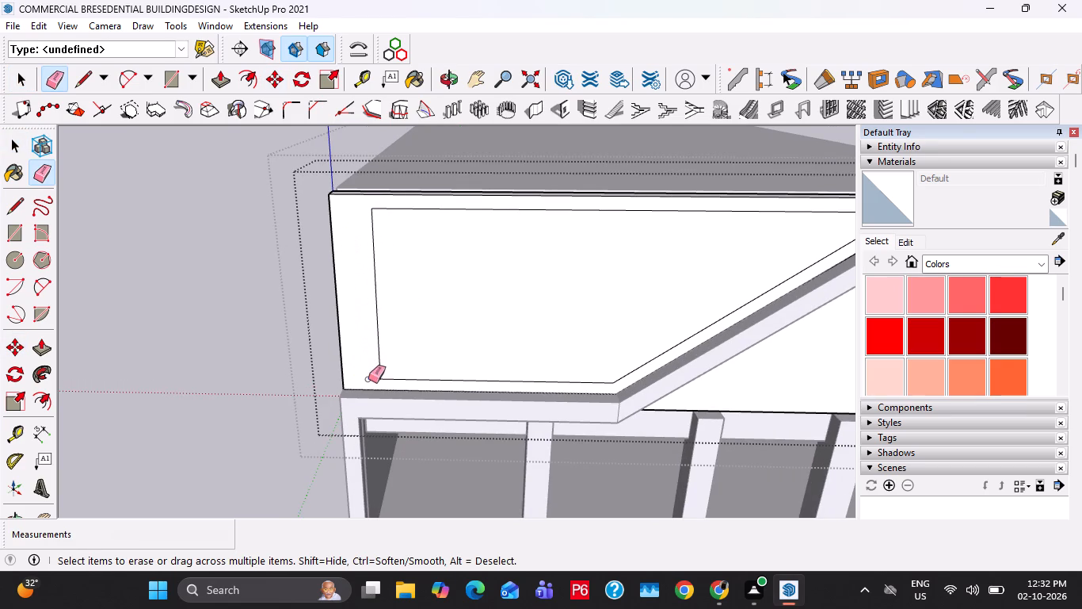
pyautogui.press('space')
# Round the upper-left and lower-left corners of the sign panel outline with tangent arcs.
pyautogui.scroll(2, 379, 226)
pyautogui.press('a')
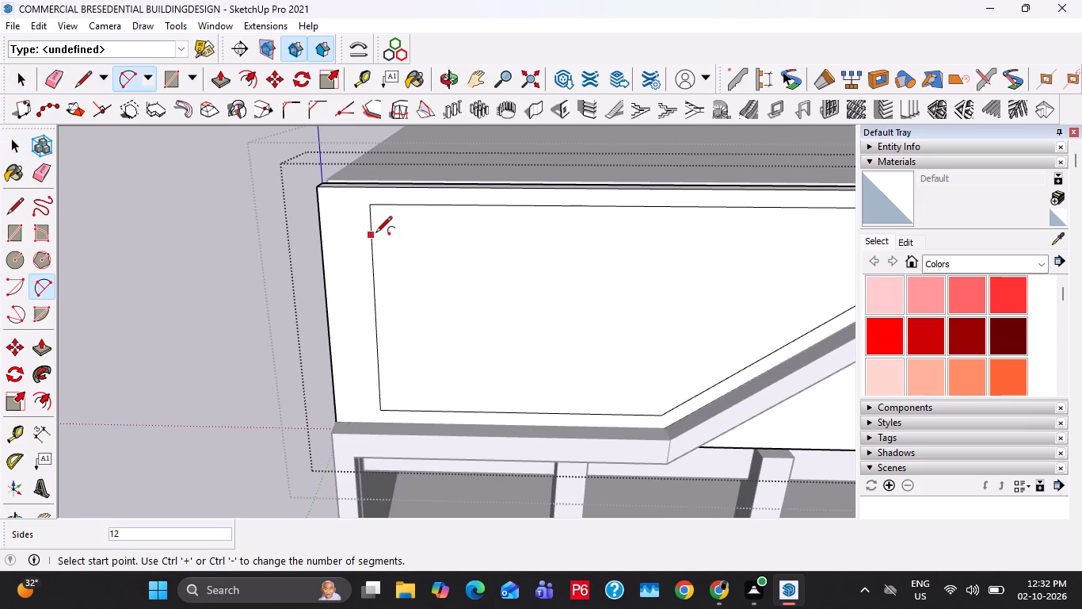
pyautogui.click(371, 225)
pyautogui.doubleClick(390, 207)
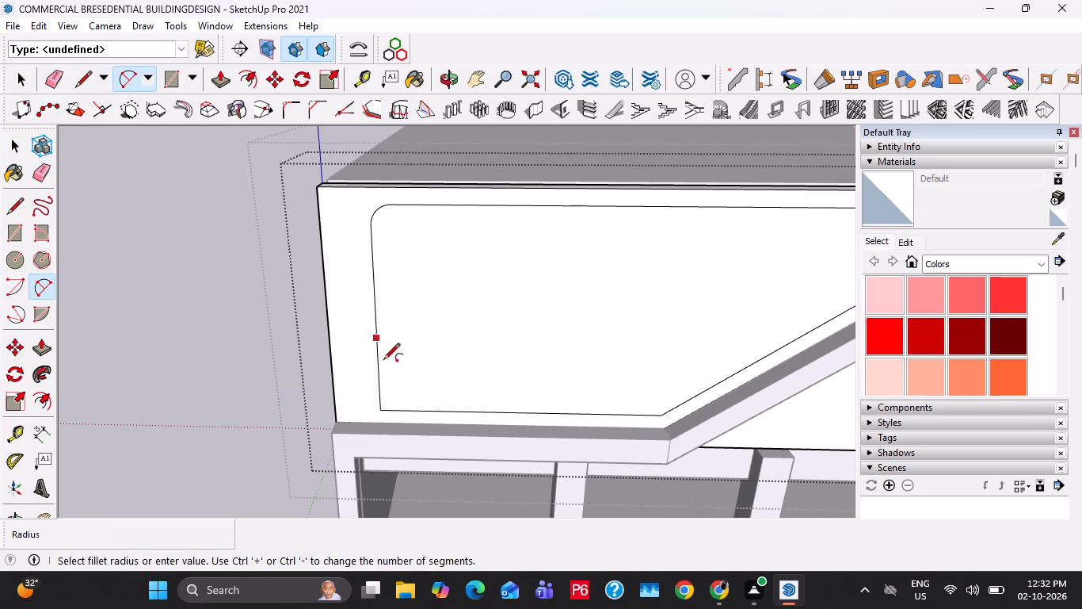
pyautogui.keyDown('shift'); pyautogui.moveTo(384, 384); pyautogui.dragTo(380, 300, button='middle'); pyautogui.keyUp('shift')
pyautogui.click(379, 305)
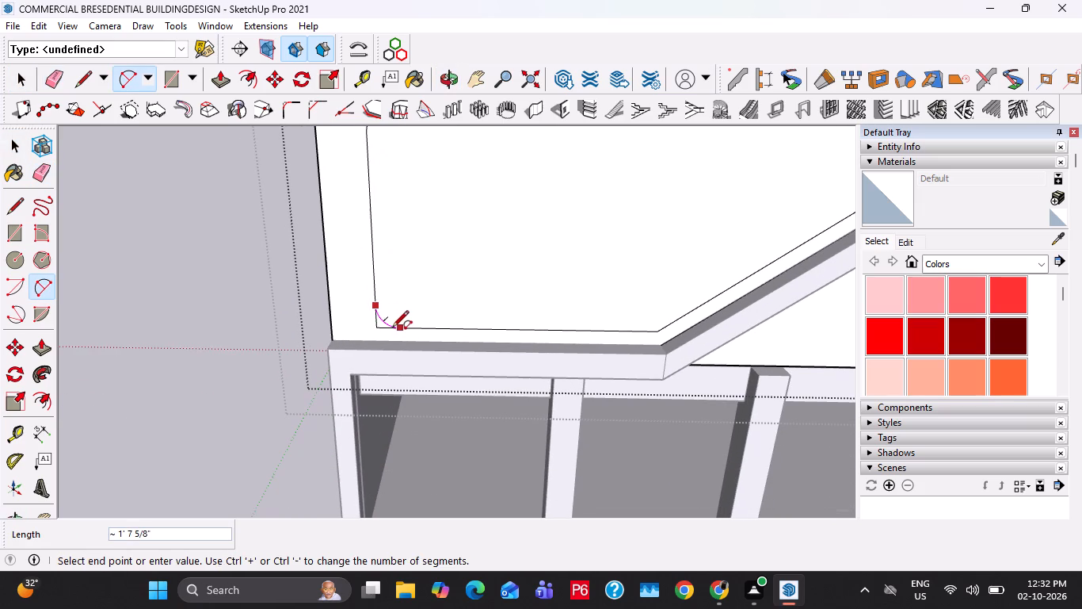
pyautogui.click(394, 328)
pyautogui.click(394, 328)
pyautogui.press('space')
# Examine the sign panel's shape, depth and colour in the Paint Hub reference image.
pyautogui.scroll(-9, 370, 299)
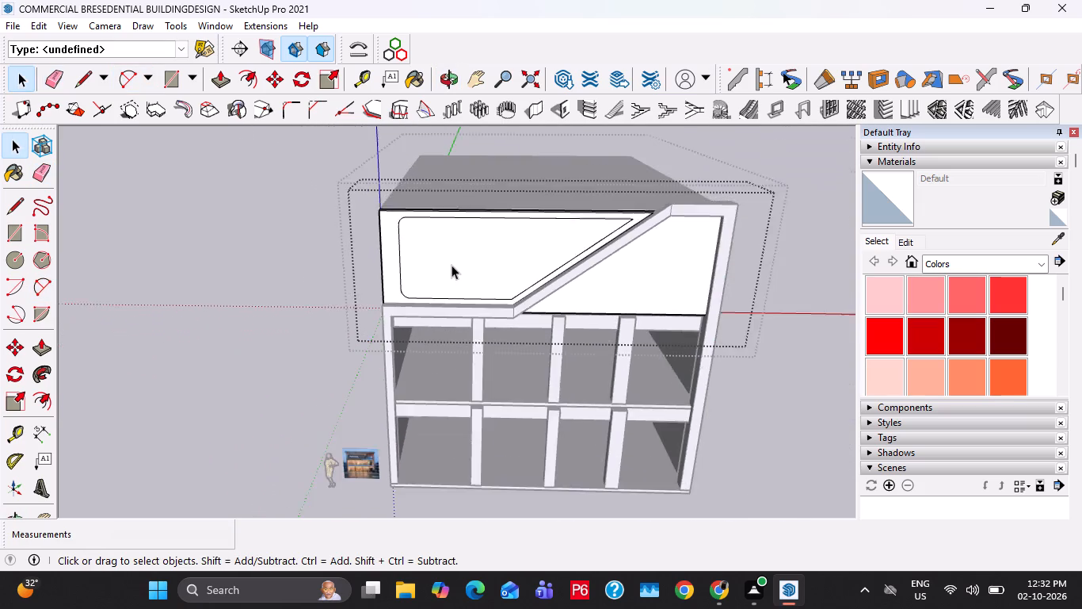
pyautogui.scroll(-6, 451, 265)
pyautogui.keyDown('shift'); pyautogui.moveTo(481, 270); pyautogui.dragTo(526, 240, button='middle'); pyautogui.keyUp('shift')
pyautogui.scroll(16, 440, 411)
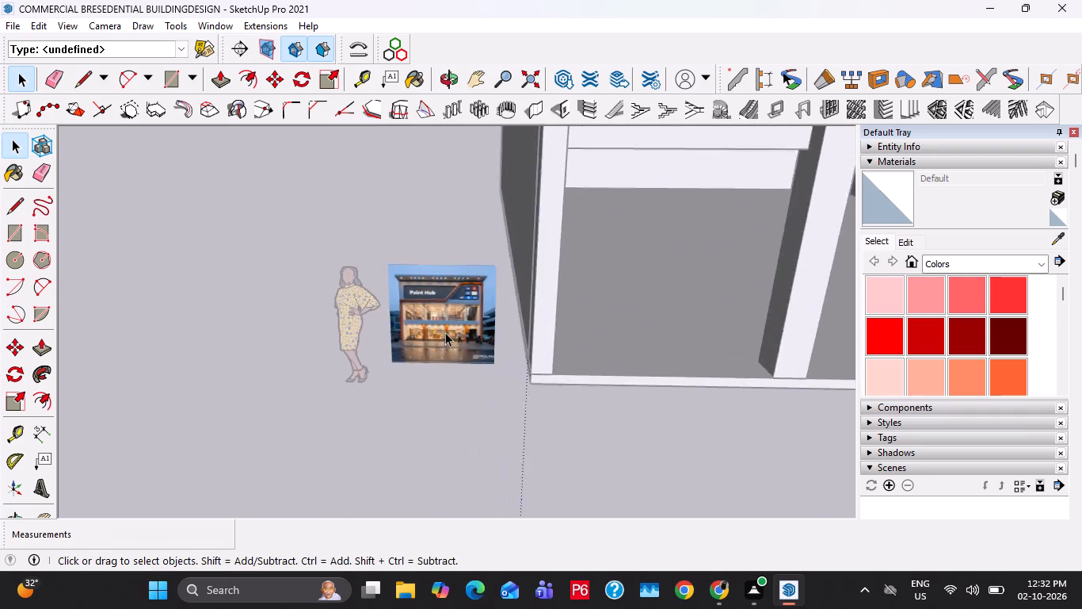
pyautogui.scroll(17, 445, 332)
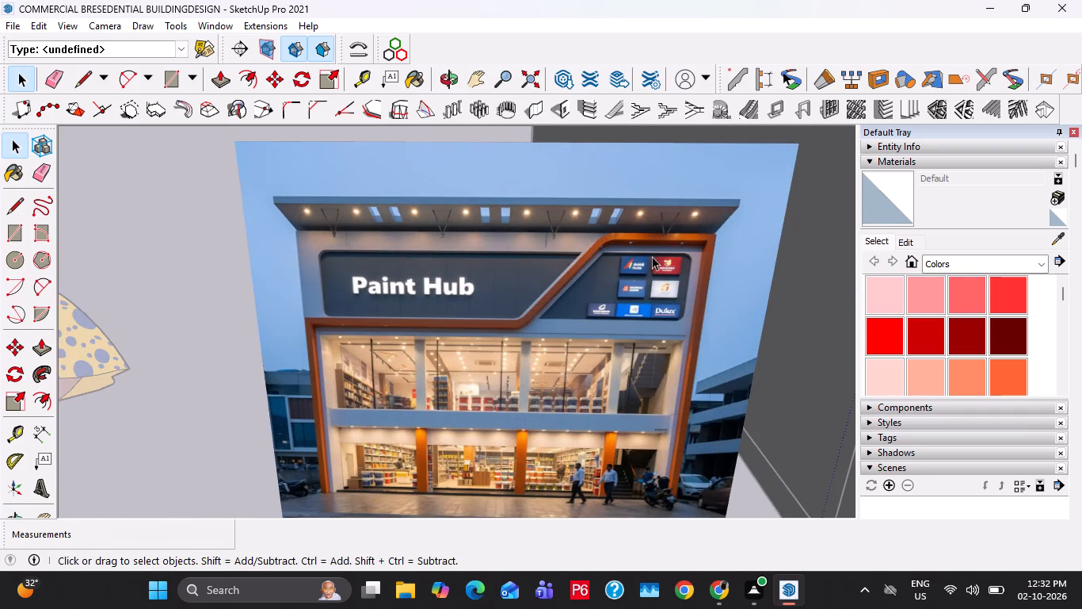
pyautogui.scroll(-11, 651, 270)
pyautogui.keyDown('shift'); pyautogui.moveTo(736, 217); pyautogui.dragTo(509, 466, button='middle'); pyautogui.keyUp('shift')
pyautogui.keyDown('shift'); pyautogui.scroll(-20, 483, 444); pyautogui.keyUp('shift')
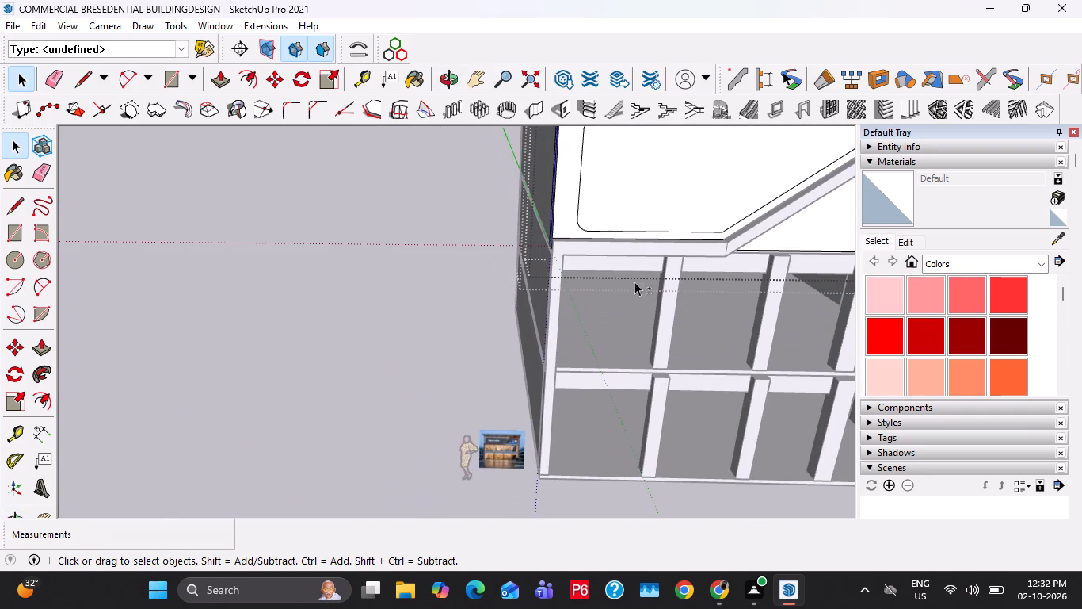
# Push the rounded sign panel face 2" into the upper wall.
pyautogui.click(665, 166)
pyautogui.press('p')
pyautogui.click(657, 209)
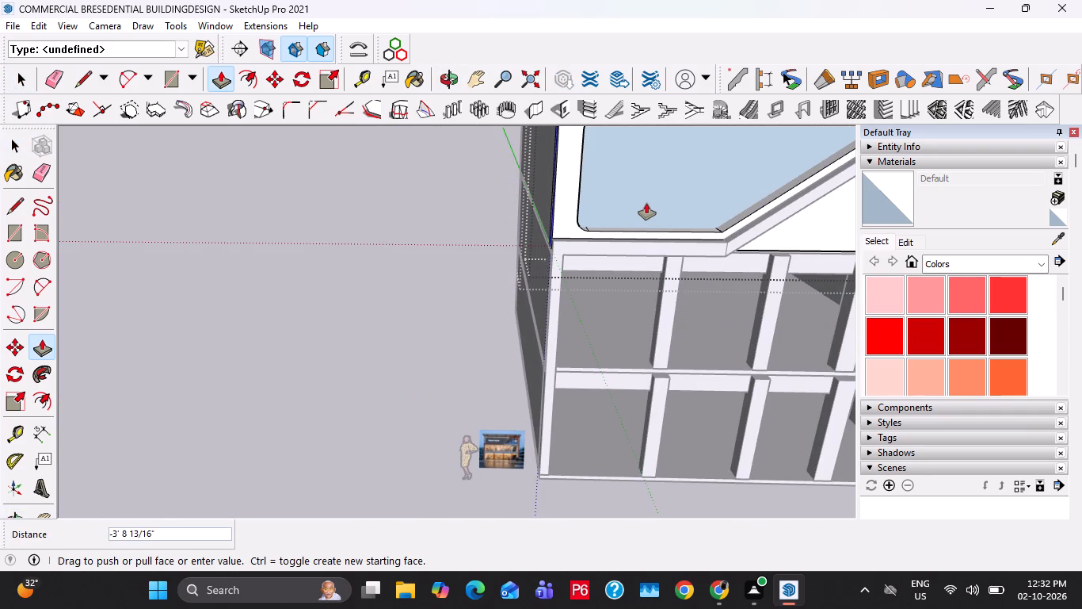
pyautogui.write('2"')
pyautogui.press('Return')
pyautogui.press('space')
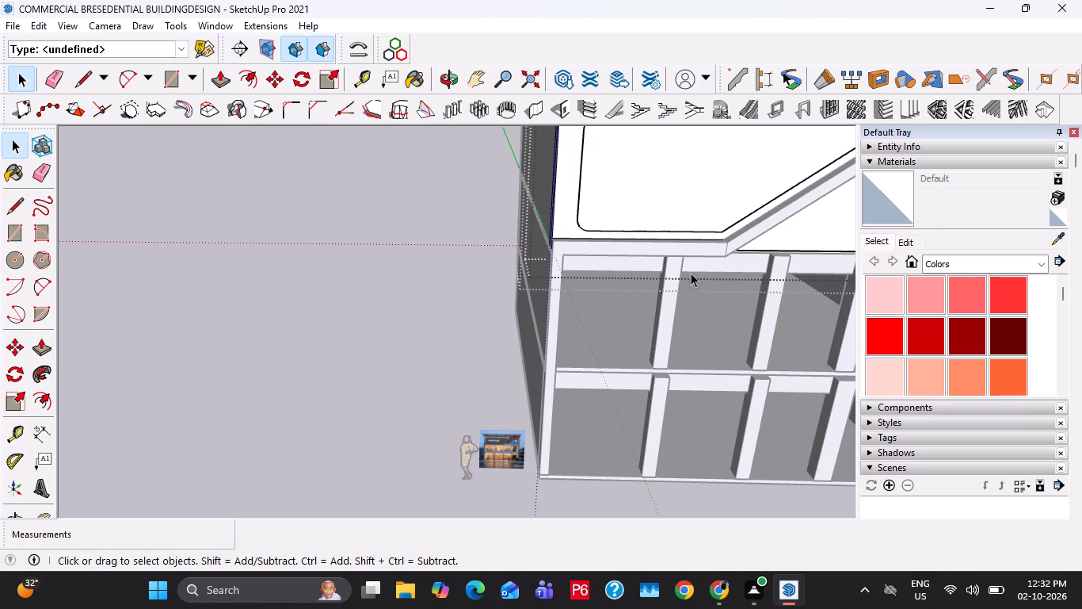
# Paint the recessed sign panel face with dark grey Color M06 and exit the upper wall group.
pyautogui.scroll(-9, 912, 349)
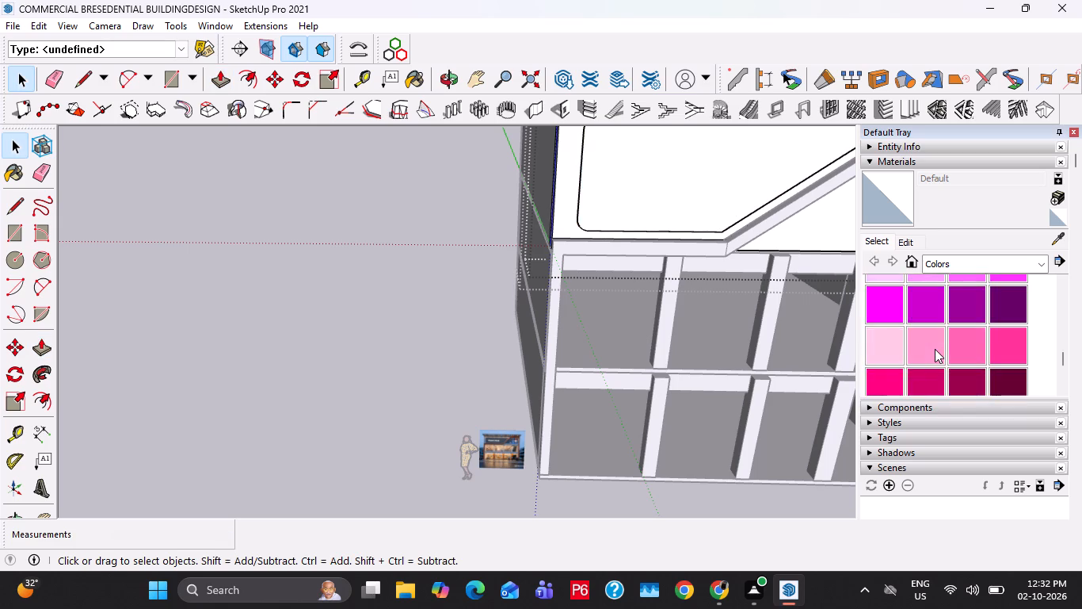
pyautogui.scroll(-3, 935, 349)
pyautogui.scroll(1, 935, 349)
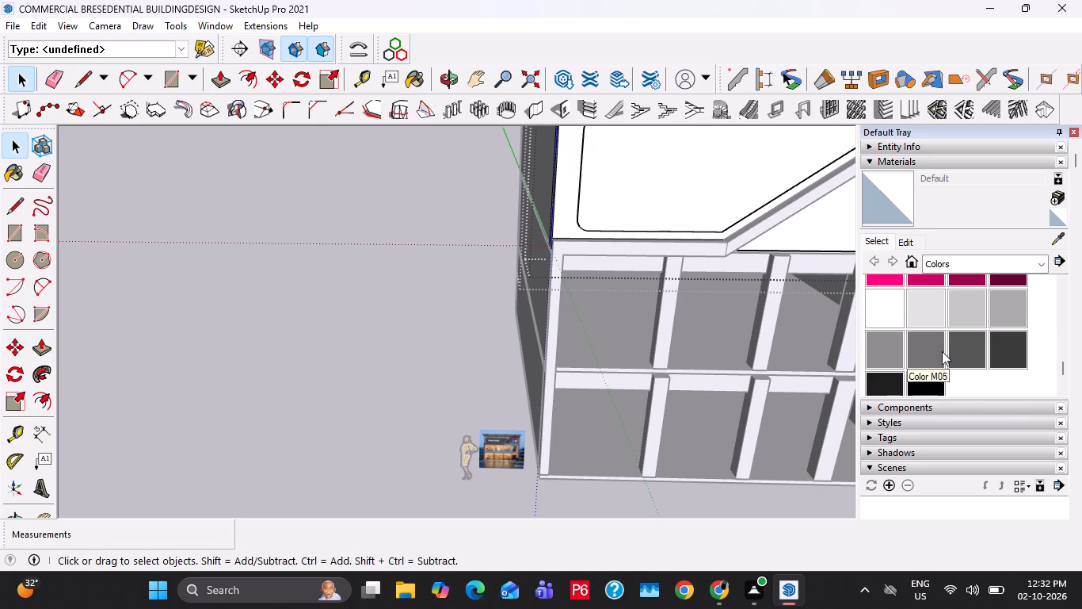
pyautogui.click(954, 347)
pyautogui.scroll(-5, 602, 317)
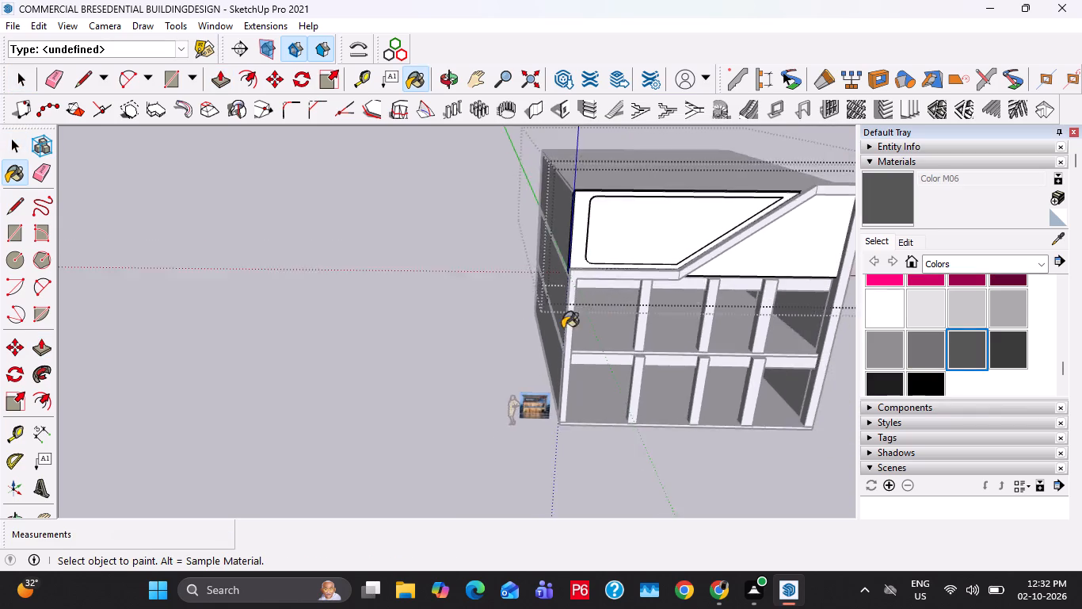
pyautogui.scroll(-4, 562, 327)
pyautogui.click(595, 263)
pyautogui.scroll(7, 595, 282)
pyautogui.press('space')
pyautogui.scroll(-4, 592, 287)
pyautogui.press('Escape')
pyautogui.press('Escape')
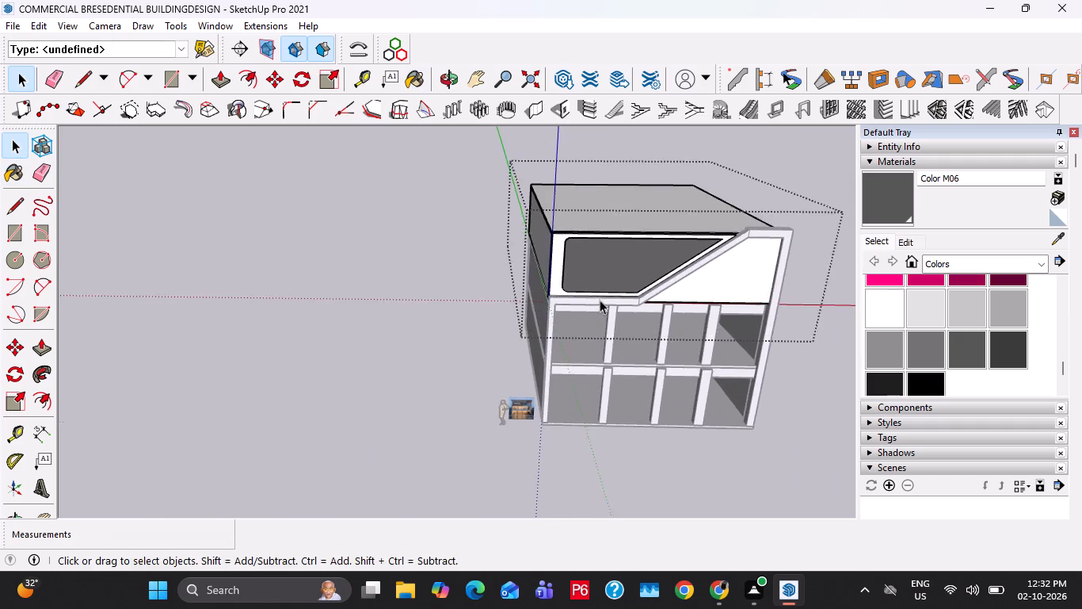
# Examine the Paint Hub lettering in the reference image and compare it with the modelled facade.
pyautogui.scroll(3, 600, 301)
pyautogui.moveTo(543, 341); pyautogui.dragTo(522, 227, button='middle')
pyautogui.scroll(8, 474, 292)
pyautogui.keyDown('shift'); pyautogui.moveTo(478, 312); pyautogui.dragTo(466, 248, button='middle'); pyautogui.keyUp('shift')
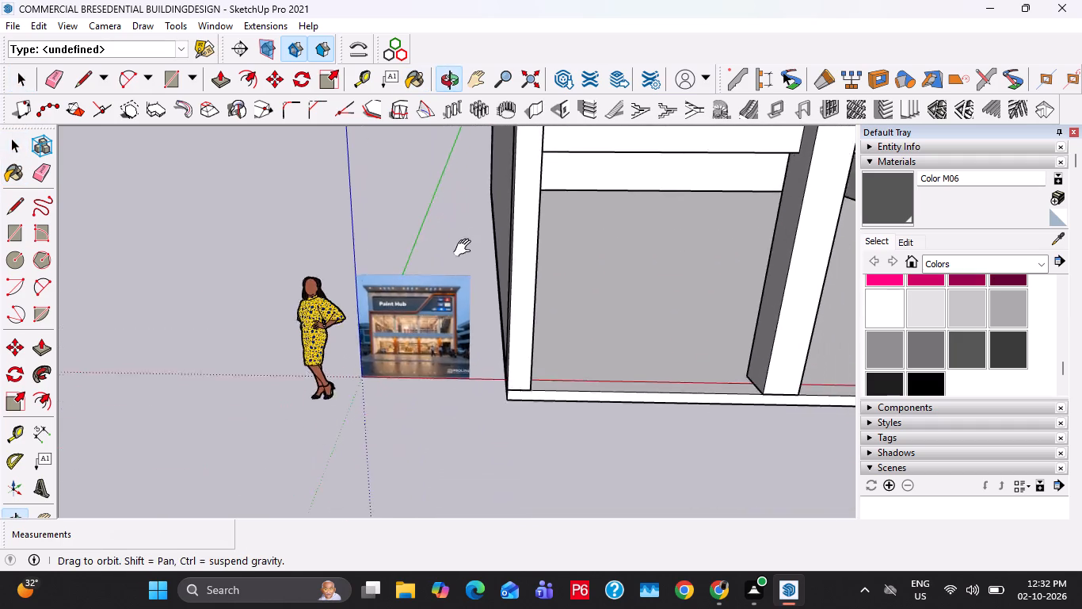
pyautogui.keyDown('shift'); pyautogui.moveTo(466, 248); pyautogui.dragTo(432, 473, button='middle'); pyautogui.keyUp('shift')
pyautogui.keyDown('shift'); pyautogui.scroll(-10, 444, 398); pyautogui.keyUp('shift')
pyautogui.keyDown('shift'); pyautogui.scroll(-9, 495, 273); pyautogui.keyUp('shift')
pyautogui.keyDown('shift'); pyautogui.moveTo(475, 319); pyautogui.dragTo(475, 244, button='middle'); pyautogui.keyUp('shift')
pyautogui.scroll(2, 442, 299)
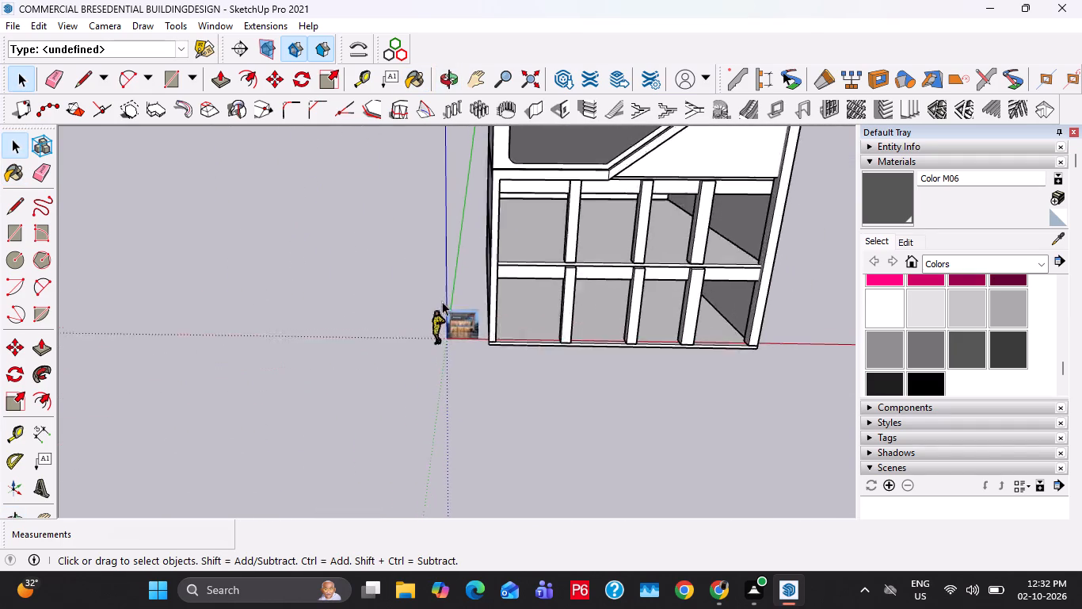
pyautogui.scroll(20, 442, 301)
pyautogui.scroll(5, 442, 301)
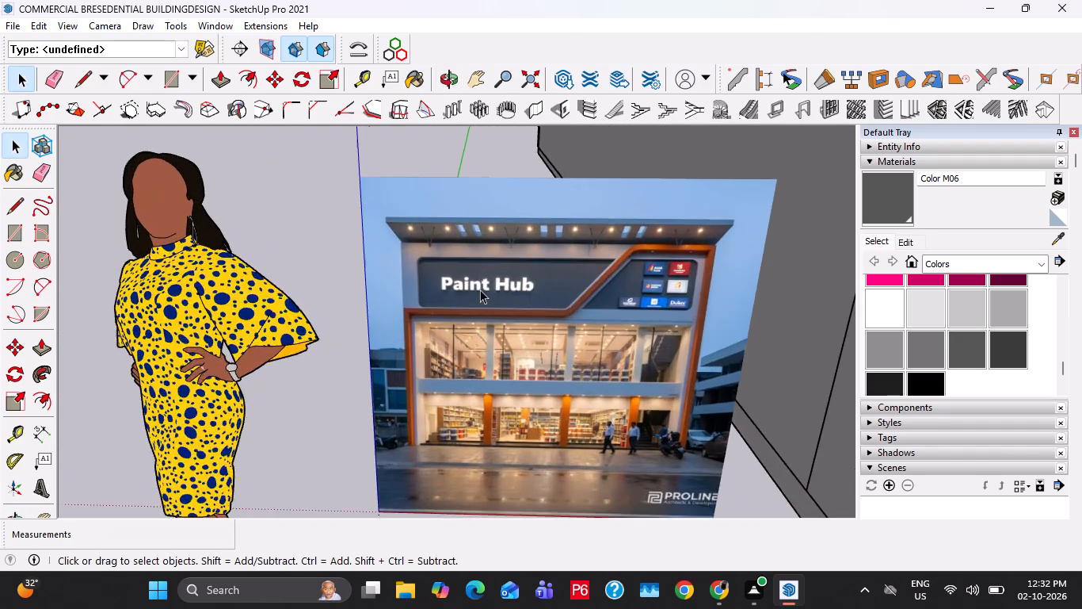
pyautogui.scroll(4, 480, 289)
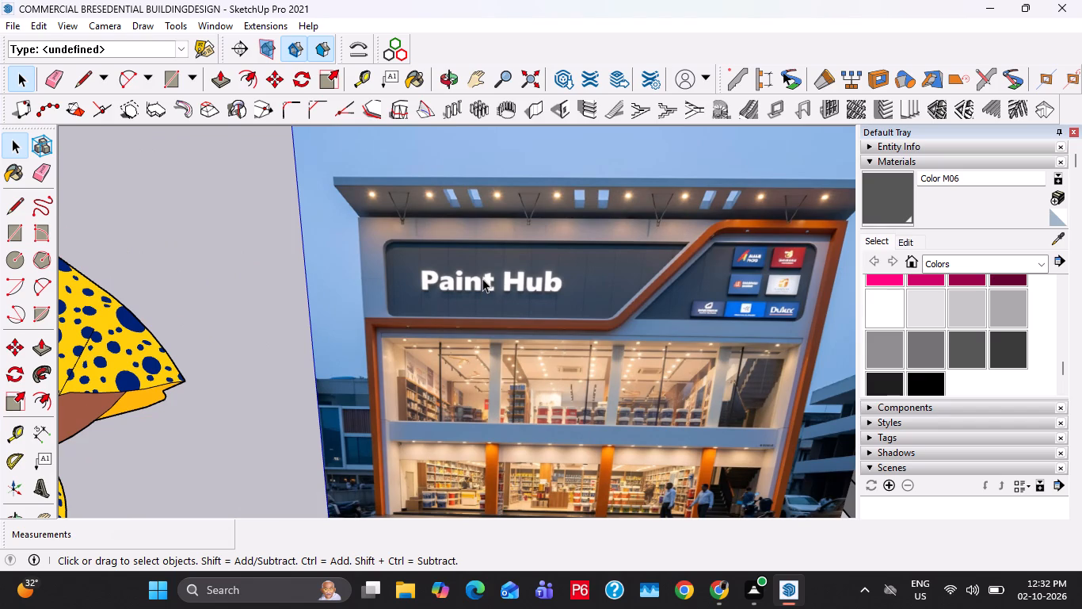
pyautogui.scroll(7, 444, 284)
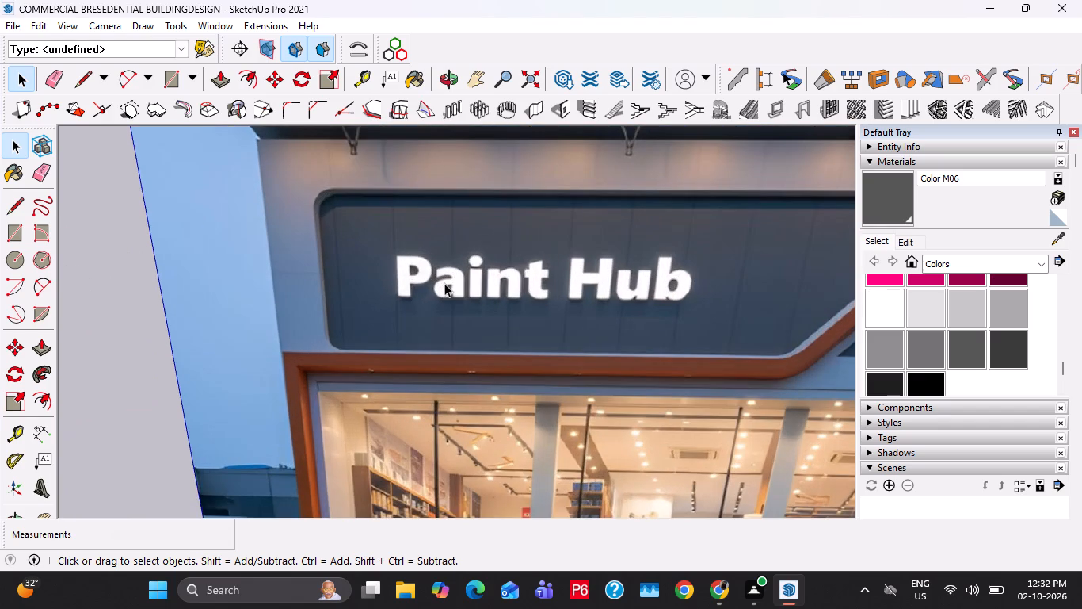
pyautogui.scroll(-20, 444, 283)
pyautogui.scroll(-10, 444, 283)
pyautogui.keyDown('shift'); pyautogui.moveTo(555, 236); pyautogui.dragTo(385, 412, button='middle'); pyautogui.keyUp('shift')
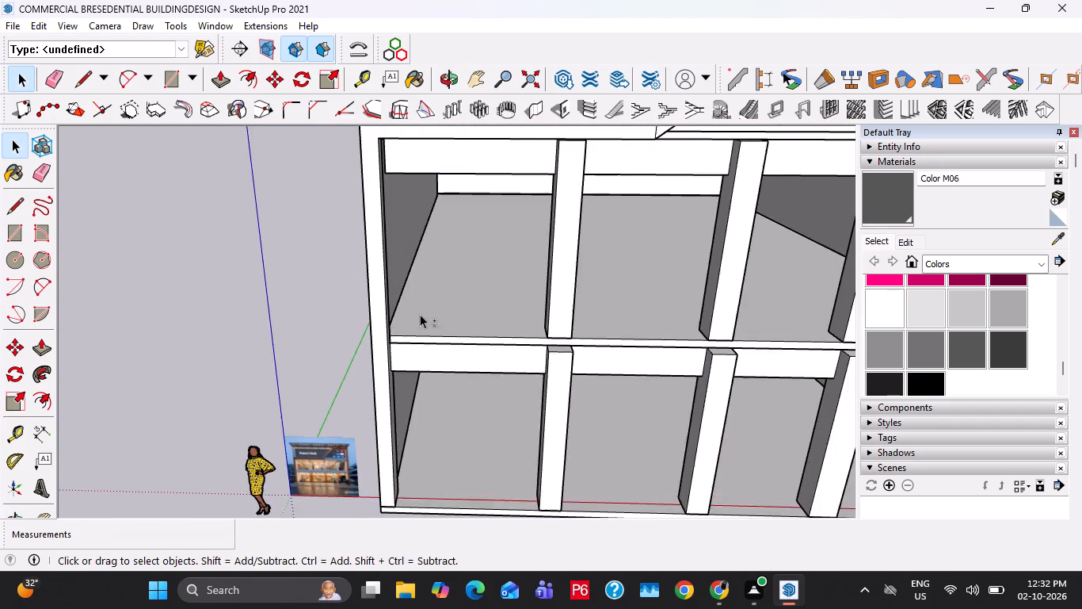
pyautogui.keyDown('shift'); pyautogui.scroll(-7, 421, 313); pyautogui.keyUp('shift')
pyautogui.keyDown('shift'); pyautogui.moveTo(466, 301); pyautogui.dragTo(457, 381, button='middle'); pyautogui.keyUp('shift')
pyautogui.moveTo(464, 325); pyautogui.dragTo(471, 293, button='middle')
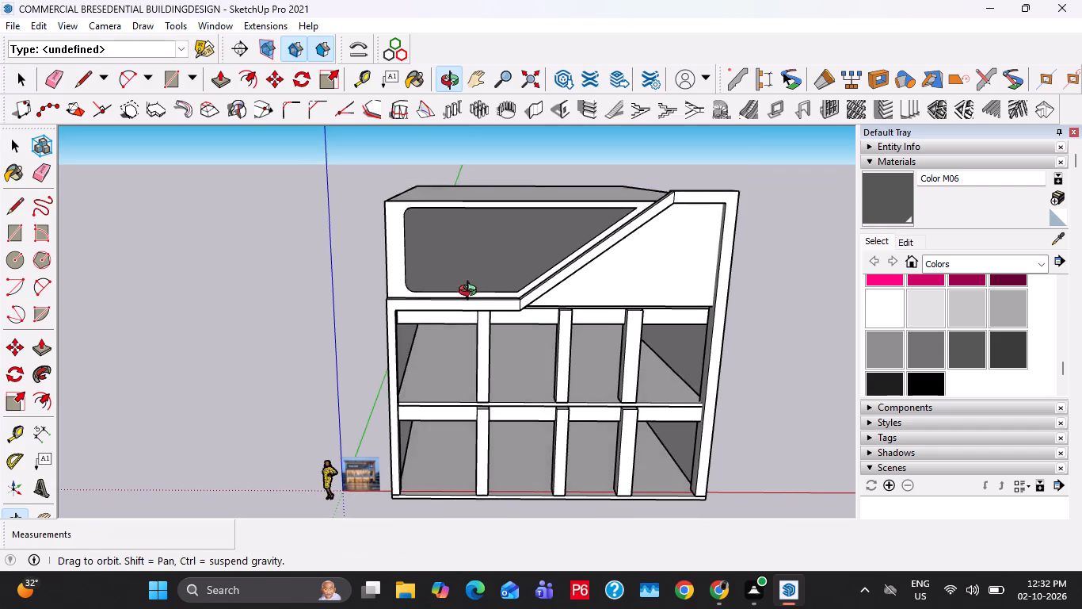
pyautogui.moveTo(471, 293); pyautogui.dragTo(486, 176, button='middle')
pyautogui.keyDown('shift'); pyautogui.moveTo(481, 236); pyautogui.dragTo(467, 297, button='middle'); pyautogui.keyUp('shift')
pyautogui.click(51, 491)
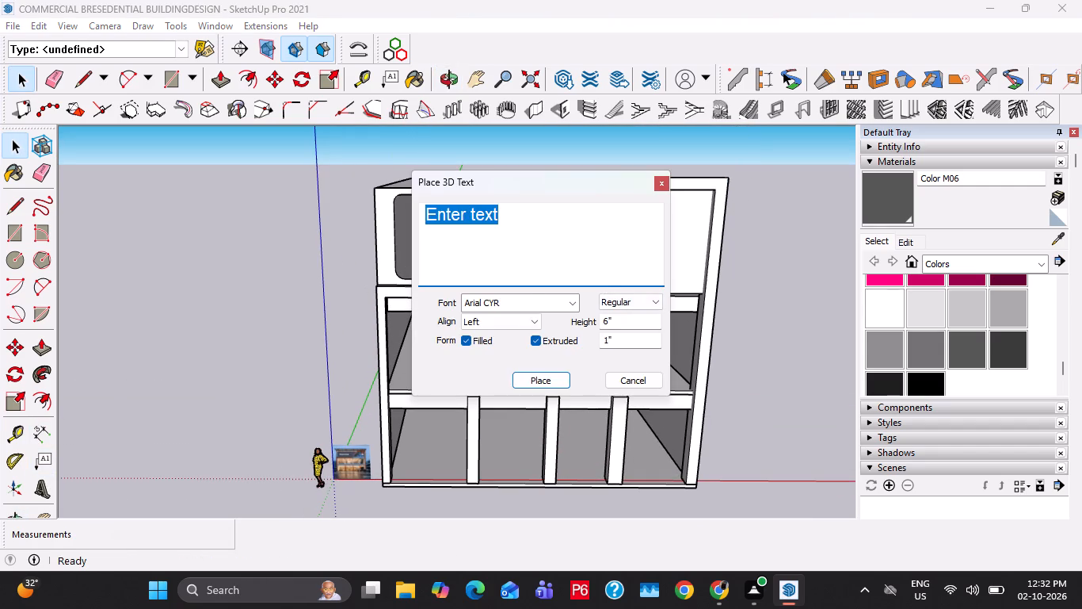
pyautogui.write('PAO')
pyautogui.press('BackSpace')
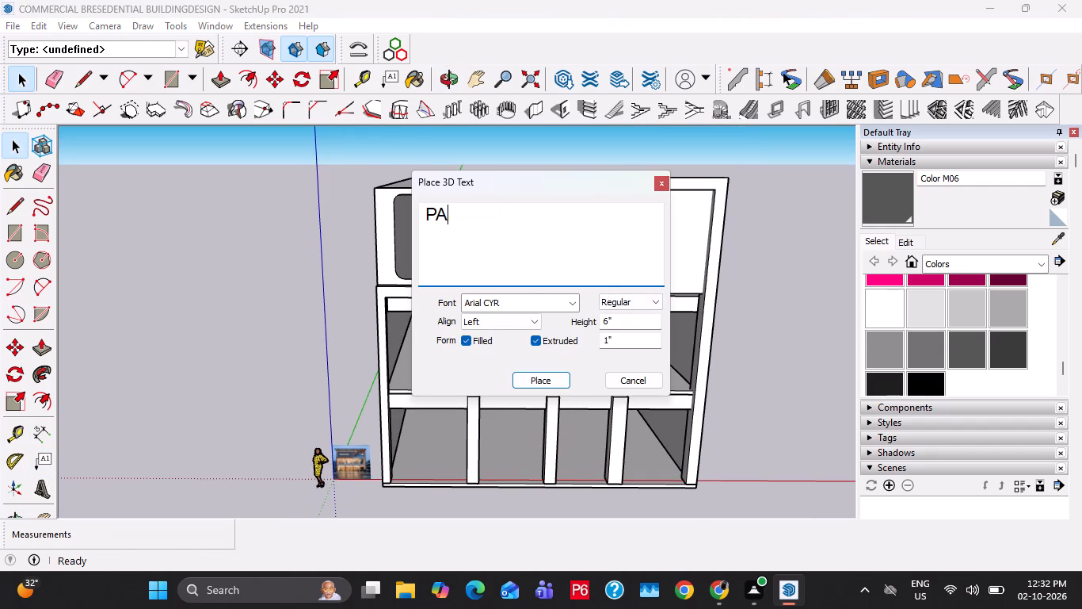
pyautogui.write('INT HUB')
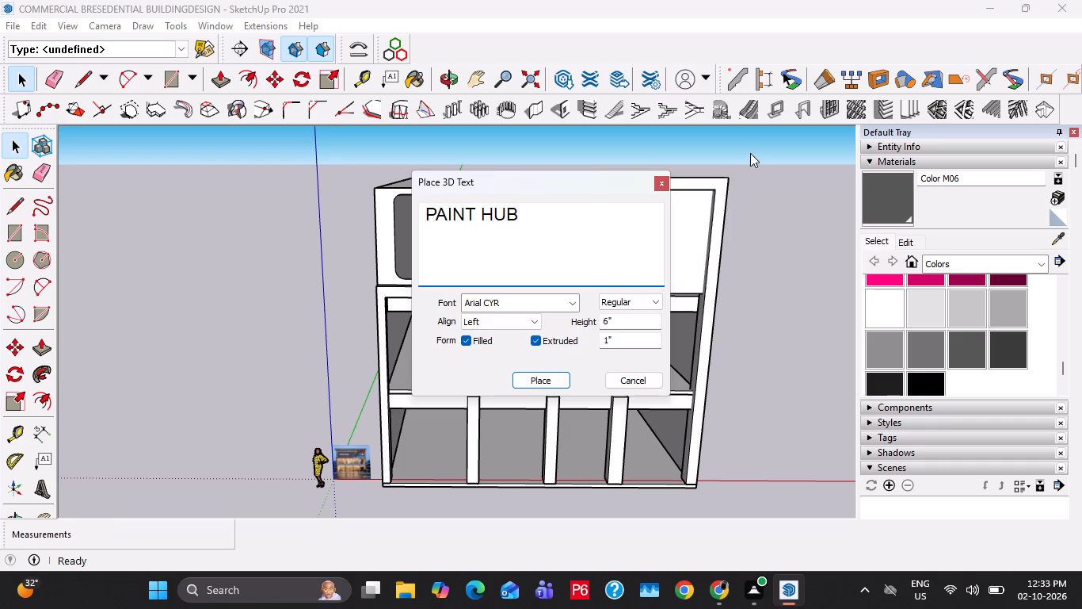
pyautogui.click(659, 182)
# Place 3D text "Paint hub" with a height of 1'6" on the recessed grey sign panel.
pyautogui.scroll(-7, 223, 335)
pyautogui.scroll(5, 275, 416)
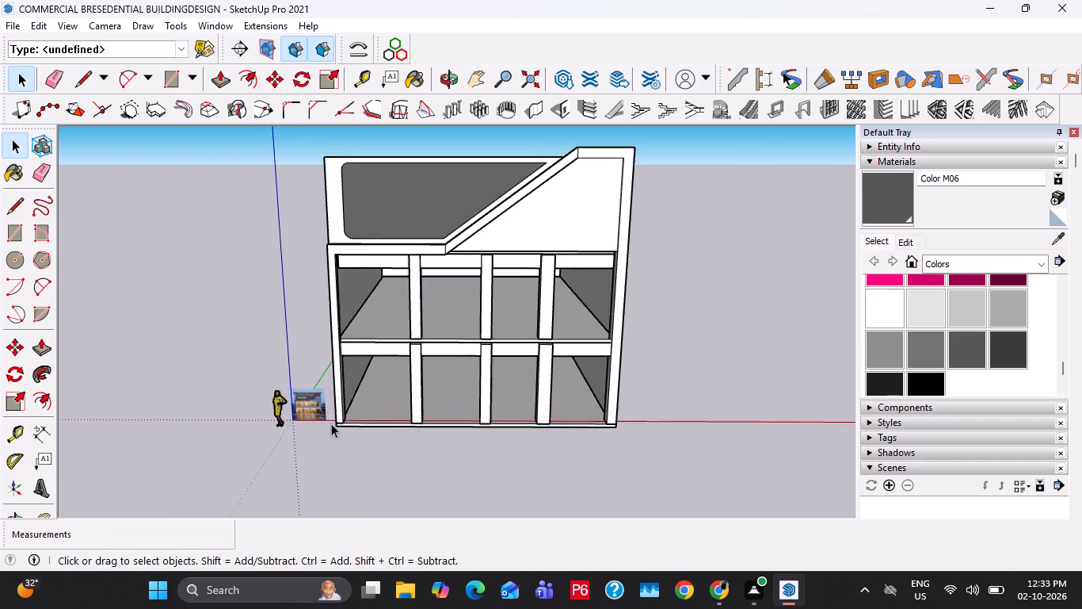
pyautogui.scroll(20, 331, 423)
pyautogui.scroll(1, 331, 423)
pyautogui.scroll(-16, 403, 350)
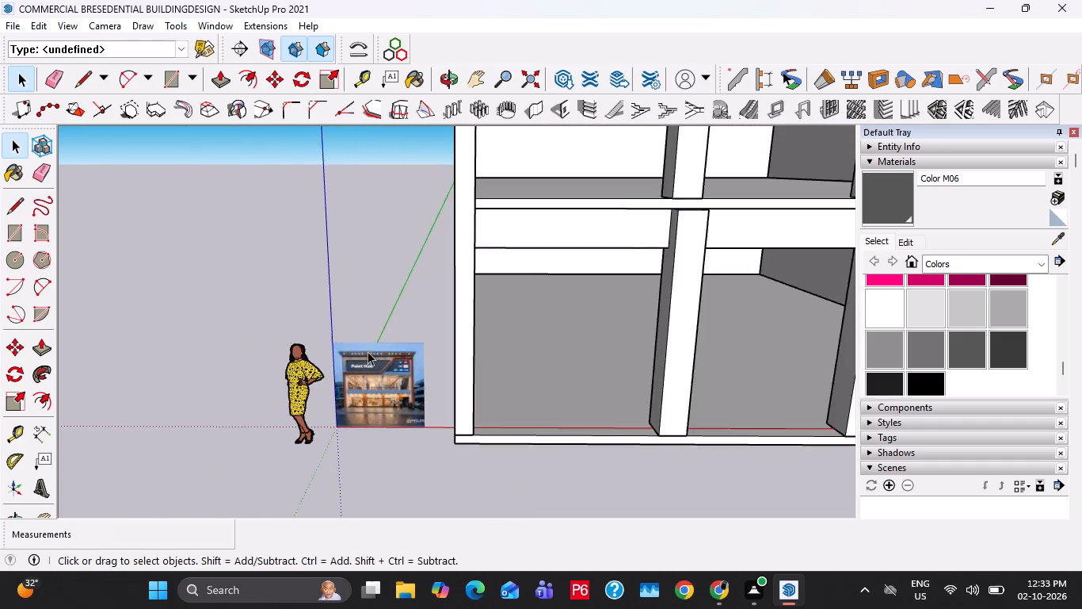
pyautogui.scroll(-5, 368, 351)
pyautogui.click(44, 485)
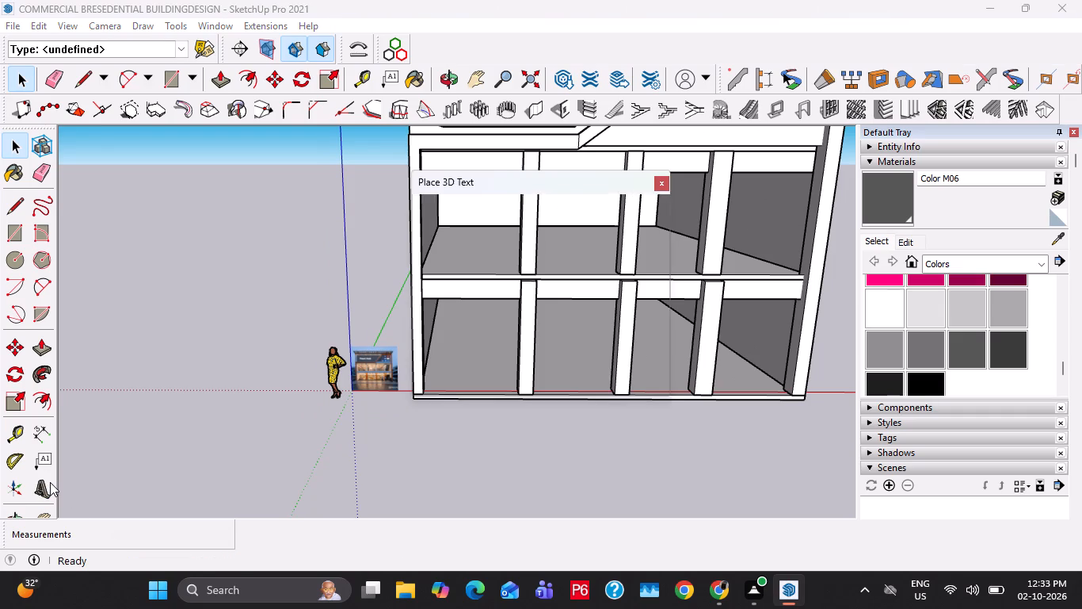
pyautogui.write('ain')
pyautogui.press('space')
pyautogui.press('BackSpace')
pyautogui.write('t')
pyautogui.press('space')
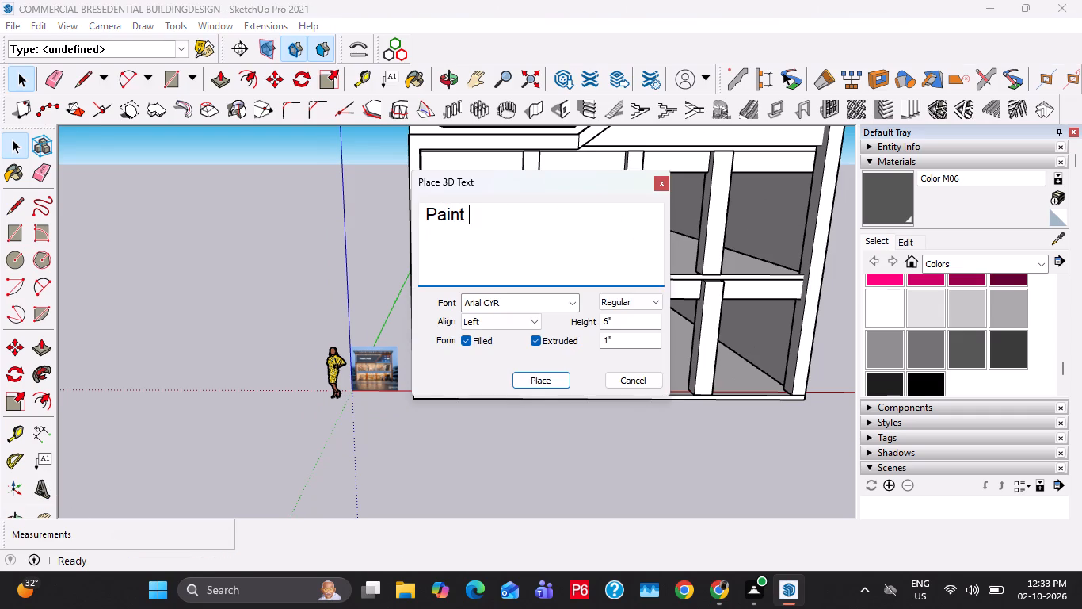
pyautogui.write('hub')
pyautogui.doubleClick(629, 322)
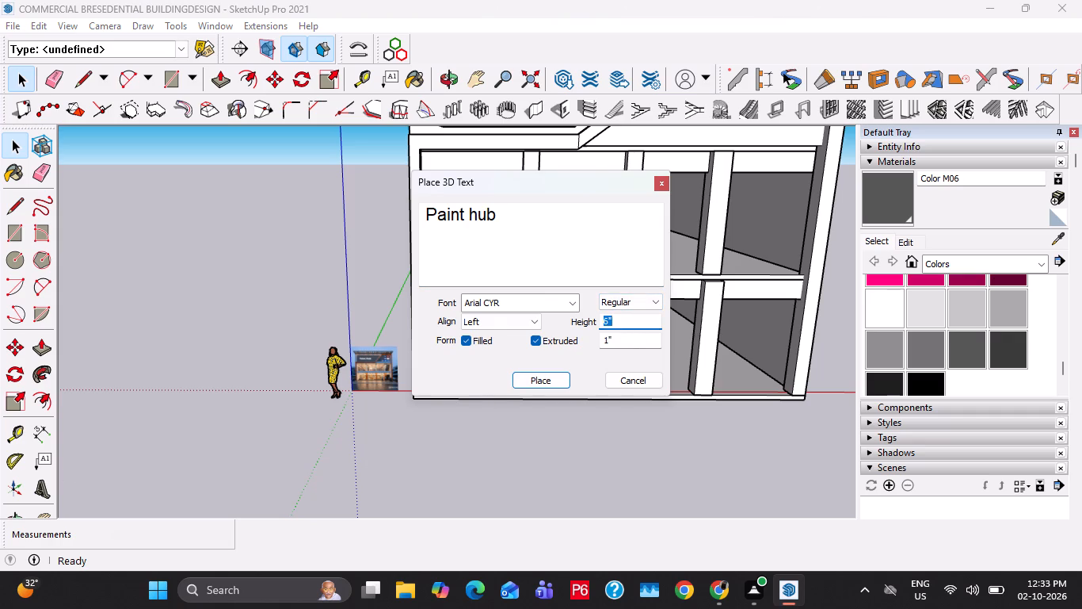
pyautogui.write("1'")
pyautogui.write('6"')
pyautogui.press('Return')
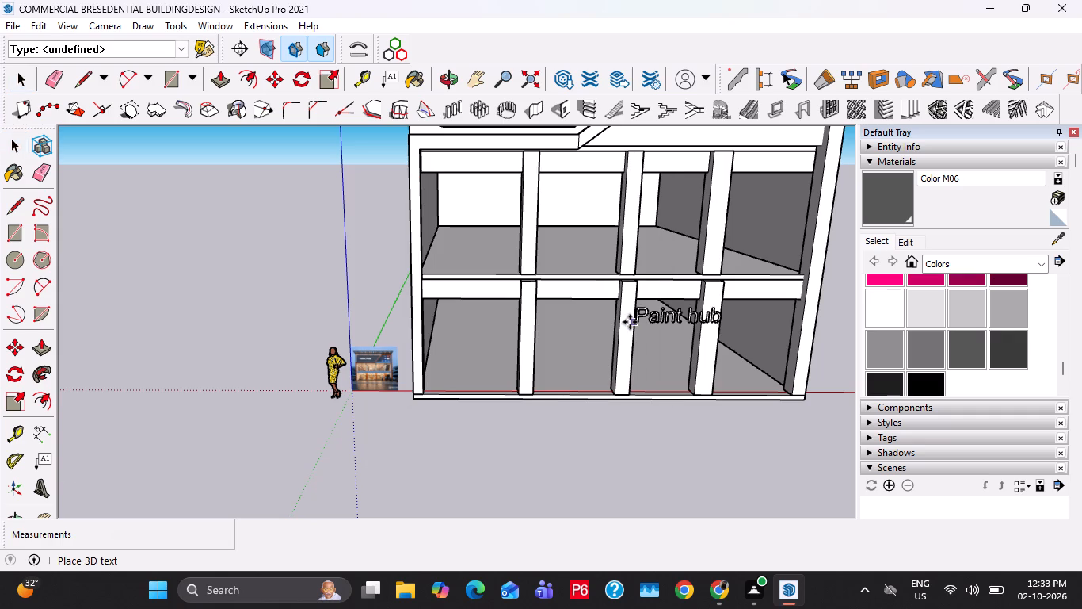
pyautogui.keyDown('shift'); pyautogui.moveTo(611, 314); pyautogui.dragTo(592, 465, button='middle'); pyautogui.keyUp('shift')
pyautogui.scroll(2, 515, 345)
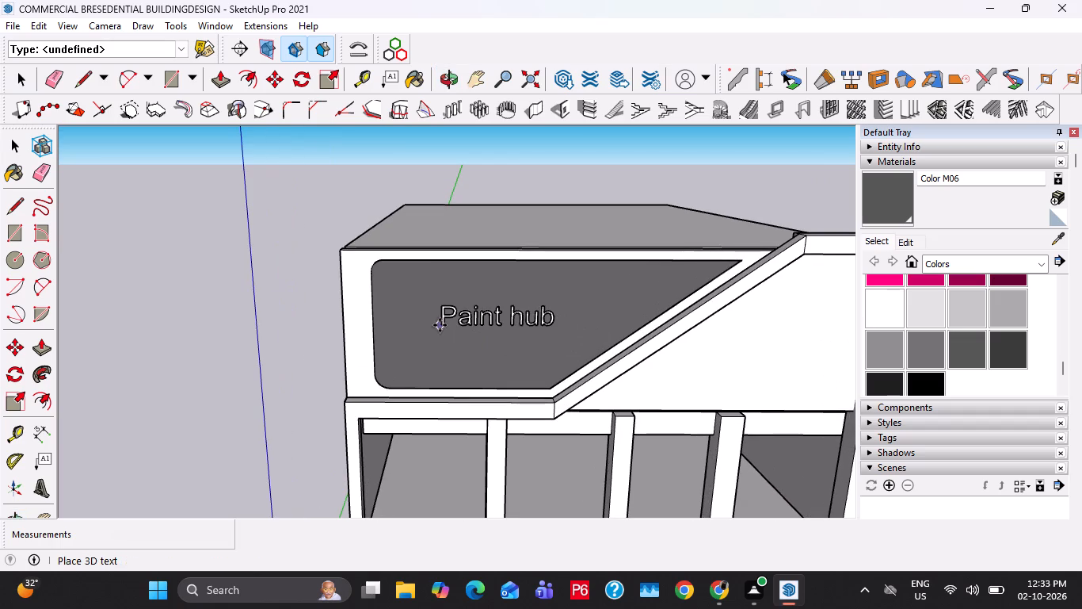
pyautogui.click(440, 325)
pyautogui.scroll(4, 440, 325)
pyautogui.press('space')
# Place a larger 3D text "Paint hub" with a height of 2'6" on the recessed grey sign panel.
pyautogui.click(37, 486)
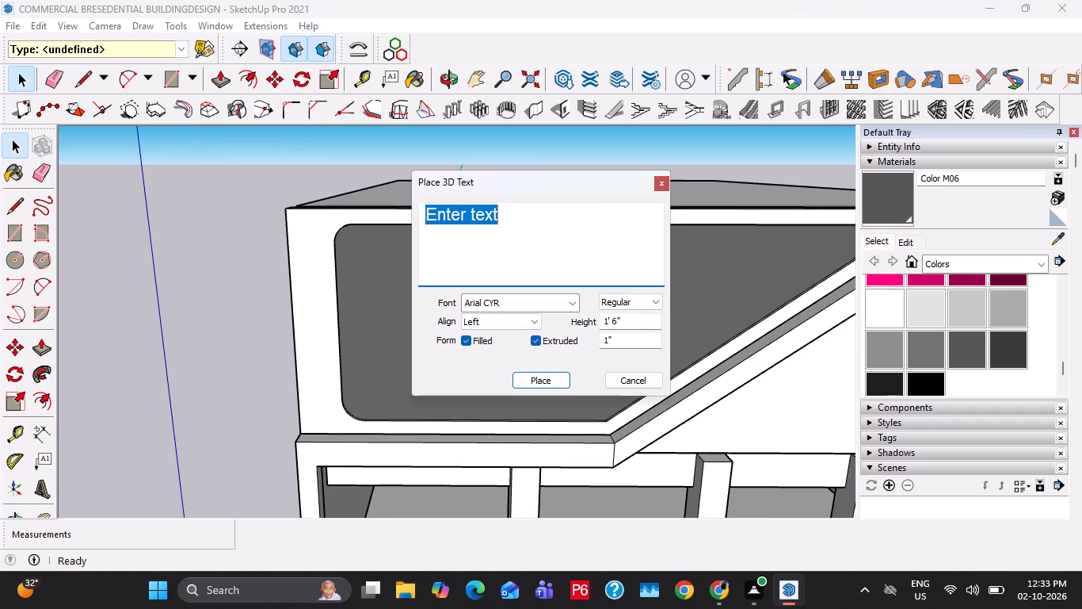
pyautogui.write('aint')
pyautogui.press('space')
pyautogui.write('hub')
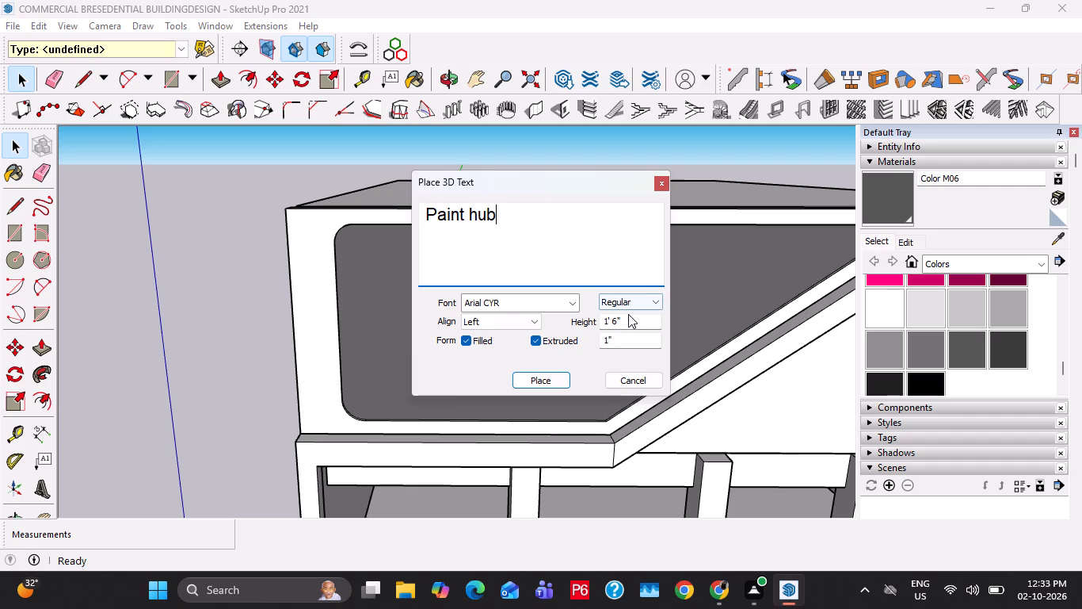
pyautogui.click(628, 314)
pyautogui.doubleClick(628, 322)
pyautogui.tripleClick(627, 324)
pyautogui.click(627, 324)
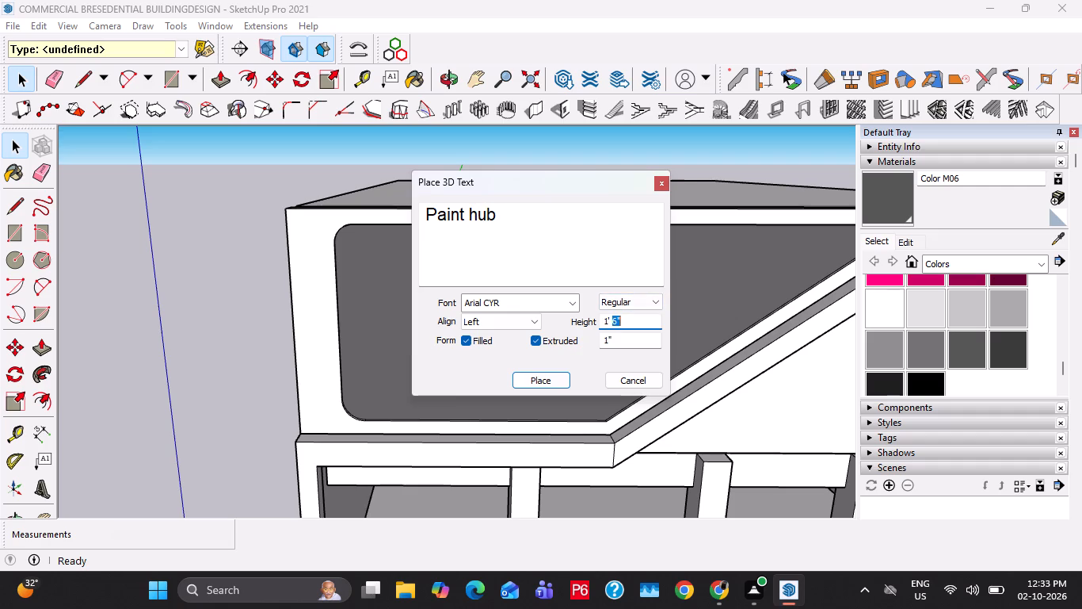
pyautogui.press('BackSpace')
pyautogui.press('BackSpace')
pyautogui.press('BackSpace')
pyautogui.press('BackSpace')
pyautogui.press('BackSpace')
pyautogui.press('BackSpace')
pyautogui.press('BackSpace')
pyautogui.press('BackSpace')
pyautogui.press('BackSpace')
pyautogui.press('BackSpace')
pyautogui.press('BackSpace')
pyautogui.press('BackSpace')
pyautogui.press('BackSpace')
pyautogui.write('2\'6"')
pyautogui.press('Return')
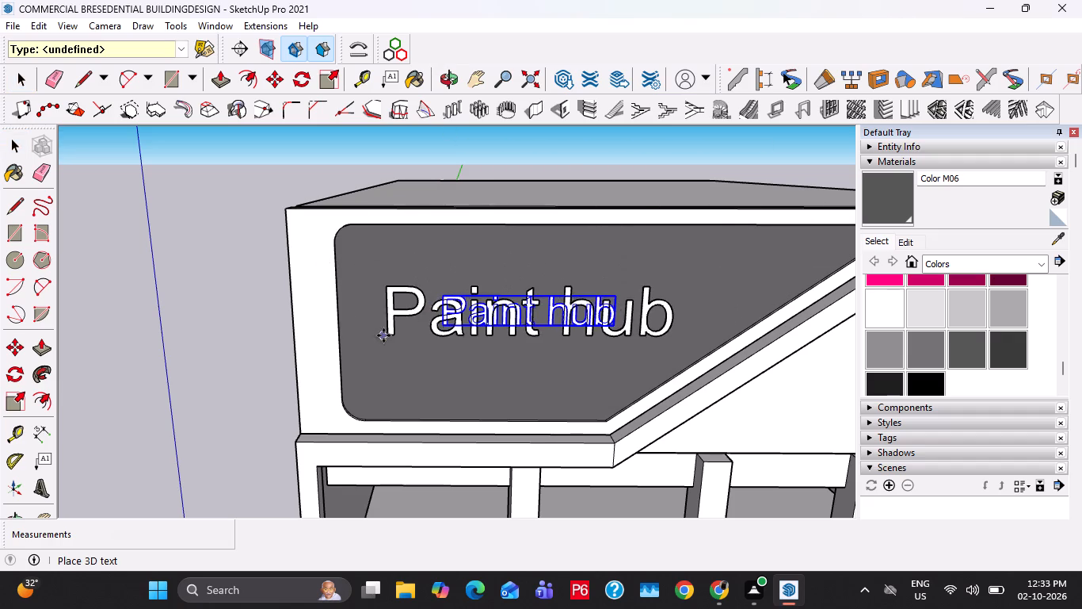
pyautogui.click(383, 337)
pyautogui.press('space')
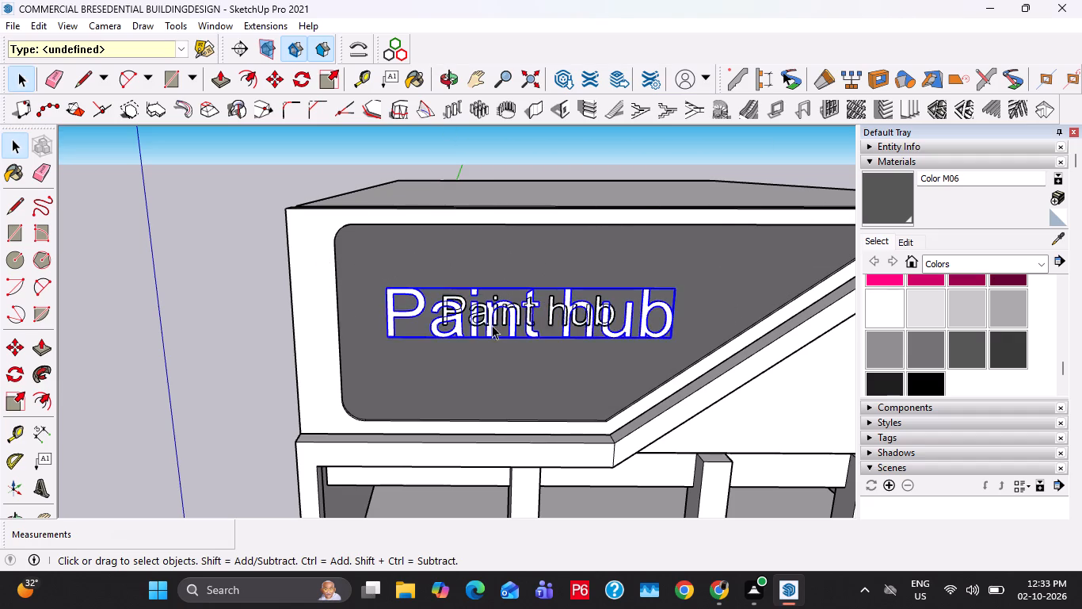
# Delete the smaller "Paint hub" lettering overlapping the larger text on the sign panel.
pyautogui.press('space')
pyautogui.scroll(6, 493, 324)
pyautogui.click(477, 314)
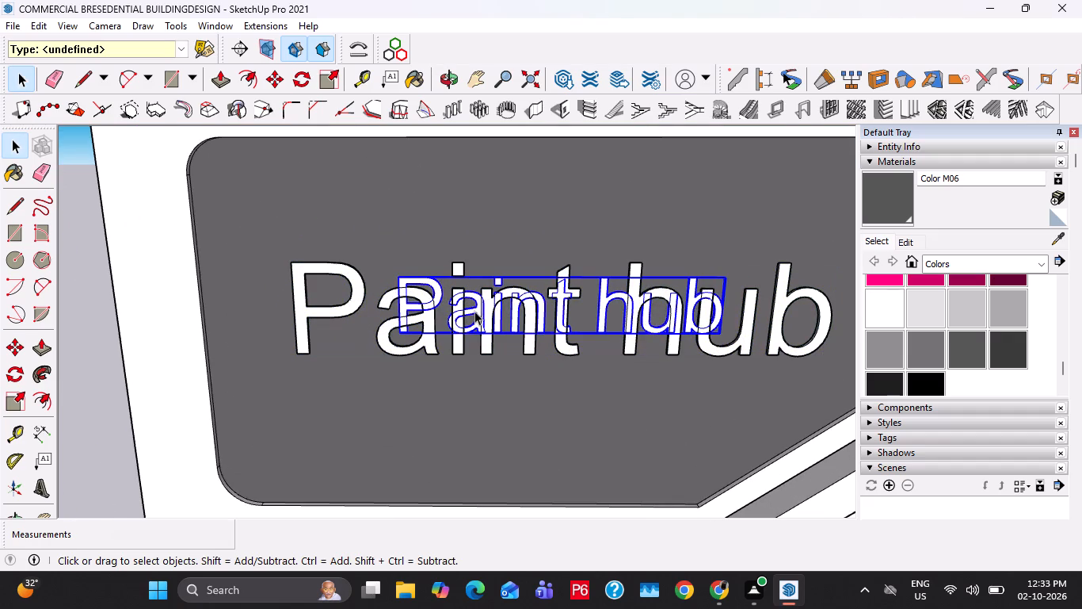
pyautogui.press('Delete')
# Examine the lettering and roofline above the sign in the Paint Hub reference image and compare them with the modelled building.
pyautogui.scroll(-10, 486, 307)
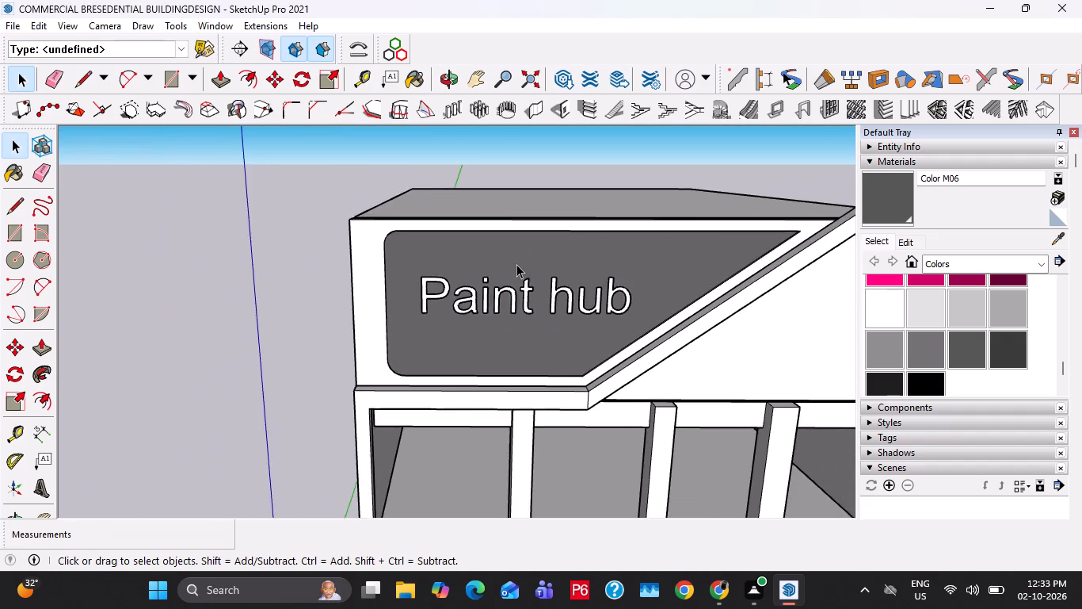
pyautogui.scroll(-7, 516, 264)
pyautogui.keyDown('shift'); pyautogui.moveTo(517, 305); pyautogui.dragTo(516, 124, button='middle'); pyautogui.keyUp('shift')
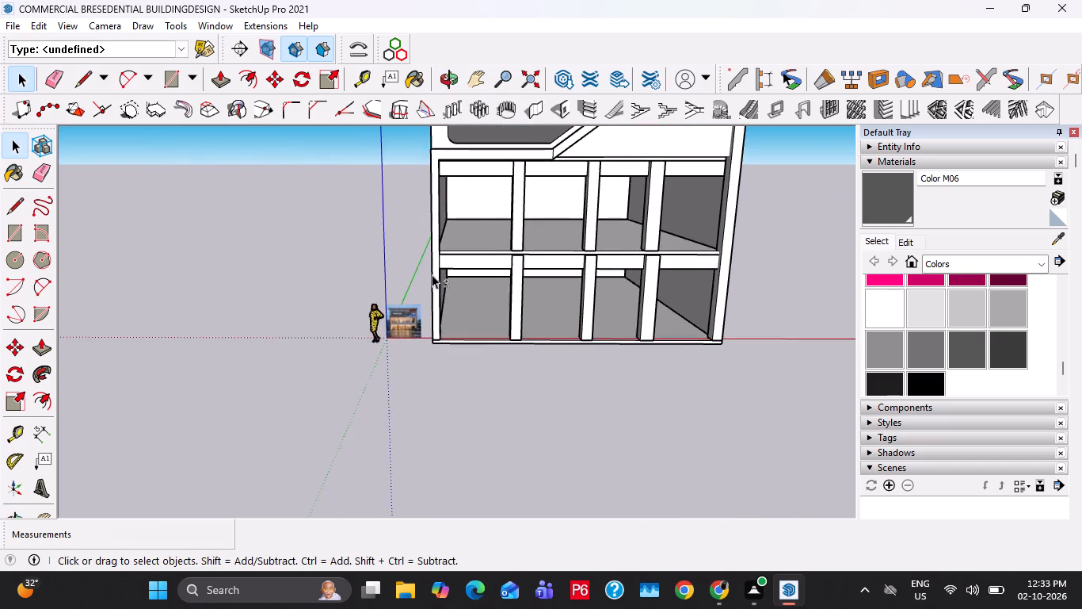
pyautogui.keyDown('shift'); pyautogui.scroll(20, 432, 288); pyautogui.keyUp('shift')
pyautogui.keyDown('shift'); pyautogui.scroll(2, 432, 288); pyautogui.keyUp('shift')
pyautogui.keyDown('shift'); pyautogui.moveTo(408, 200); pyautogui.dragTo(402, 315, button='middle'); pyautogui.keyUp('shift')
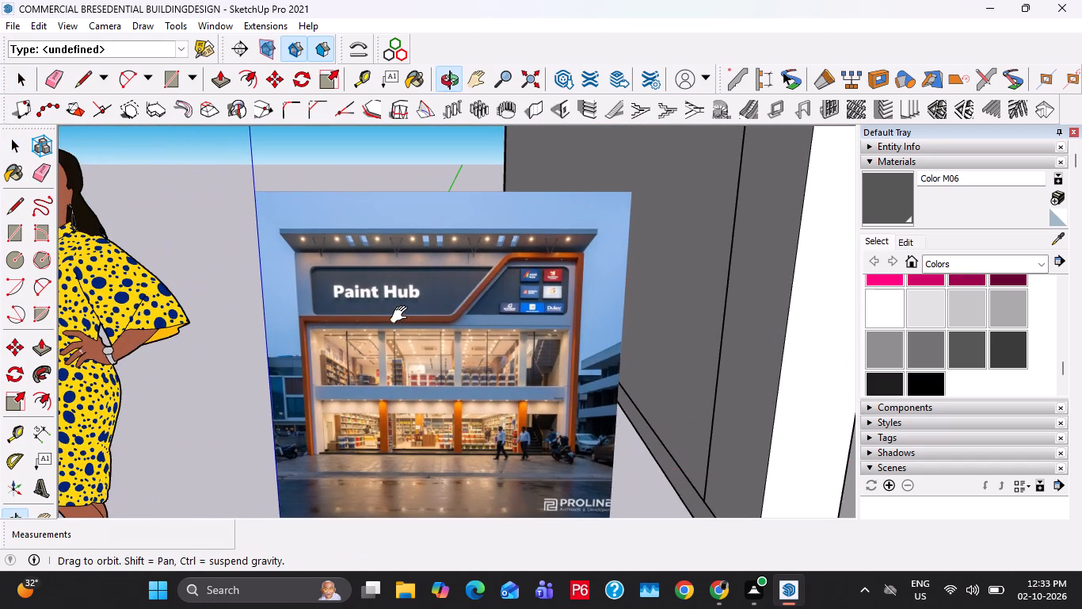
pyautogui.keyDown('shift'); pyautogui.moveTo(402, 315); pyautogui.dragTo(471, 331, button='middle'); pyautogui.keyUp('shift')
pyautogui.scroll(-16, 470, 326)
pyautogui.keyDown('shift'); pyautogui.moveTo(564, 241); pyautogui.dragTo(508, 506, button='middle'); pyautogui.keyUp('shift')
pyautogui.moveTo(379, 358); pyautogui.dragTo(509, 424, button='middle')
pyautogui.scroll(-1, 382, 362)
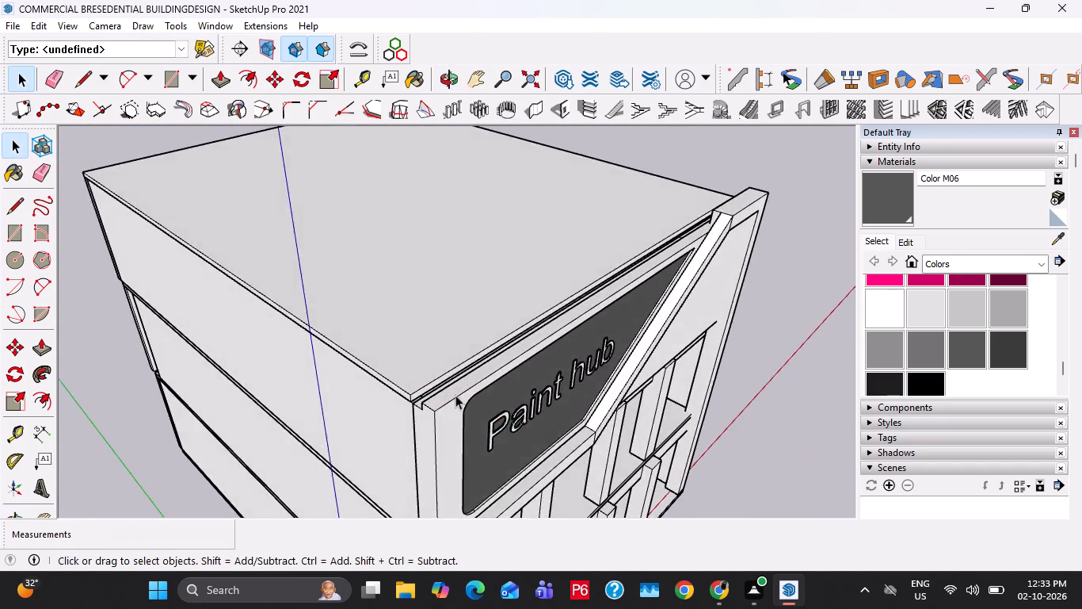
# Pull the lower rear strip on top of the upper wall group up flush with the wall's top.
pyautogui.scroll(8, 444, 385)
pyautogui.keyDown('shift'); pyautogui.moveTo(410, 425); pyautogui.dragTo(601, 324, button='middle'); pyautogui.keyUp('shift')
pyautogui.doubleClick(588, 307)
pyautogui.click(582, 283)
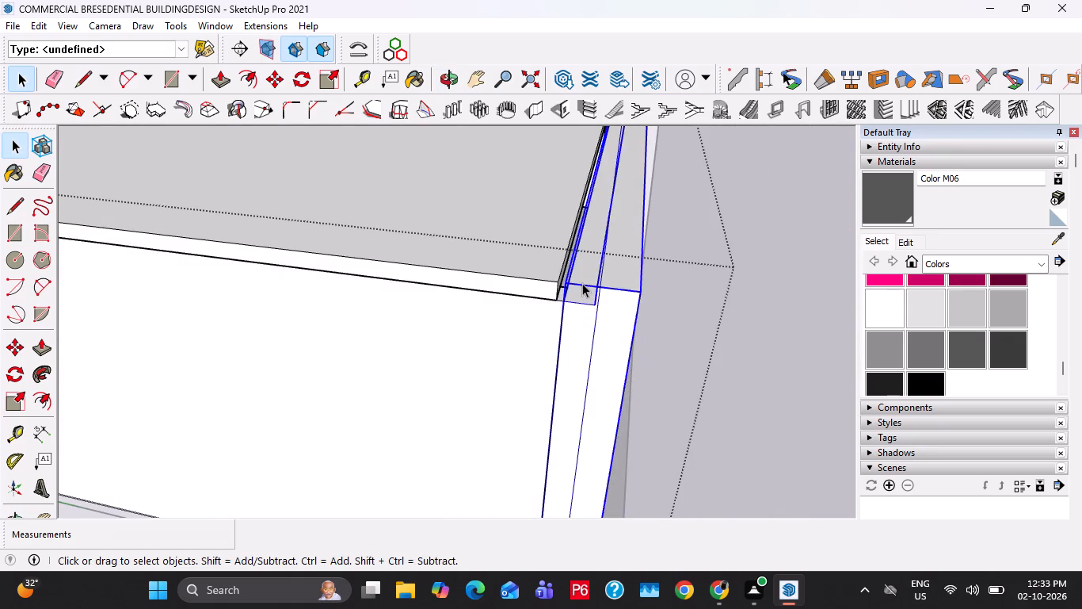
pyautogui.doubleClick(582, 283)
pyautogui.press('p')
pyautogui.click(581, 283)
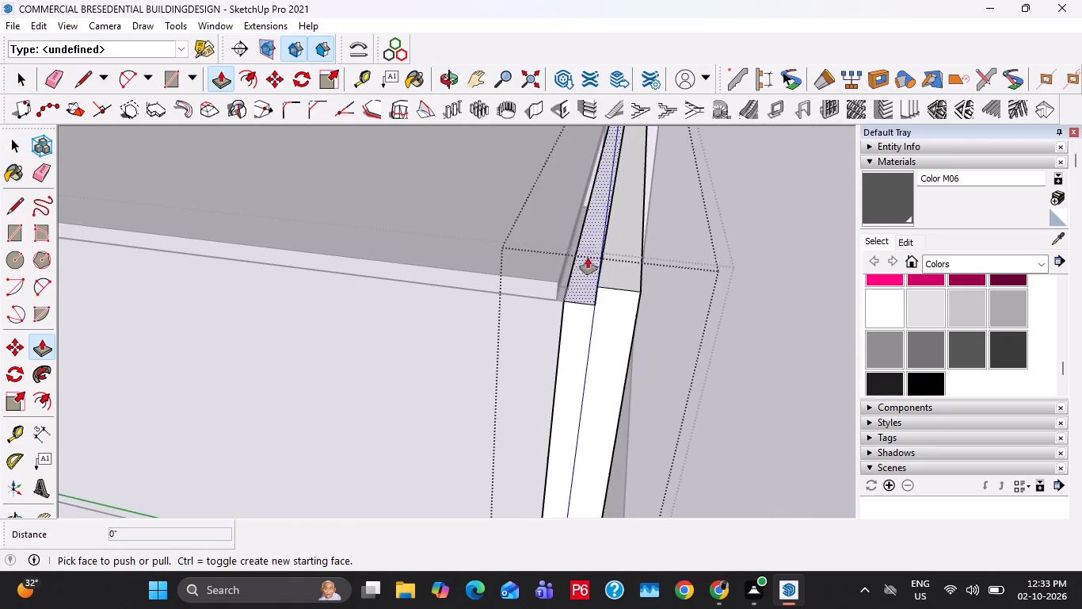
pyautogui.click(581, 297)
pyautogui.click(604, 287)
pyautogui.press('space')
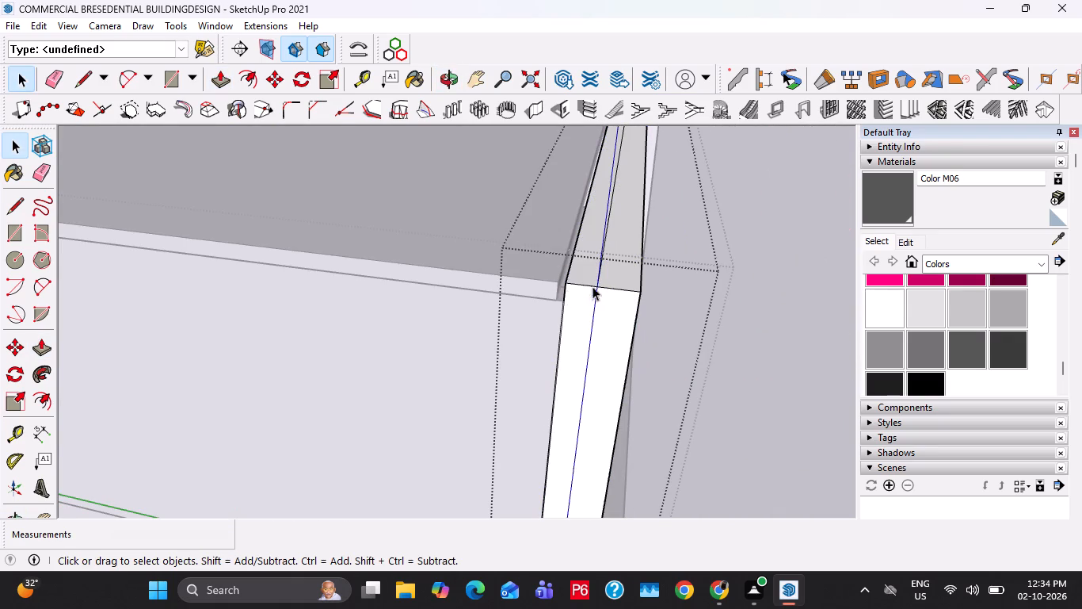
pyautogui.press('Escape')
# Extend the roof slab's front edge face to meet the back of the upper sign wall, and exit the slab group.
pyautogui.doubleClick(491, 253)
pyautogui.scroll(4, 559, 316)
pyautogui.moveTo(545, 317); pyautogui.dragTo(504, 304, button='middle')
pyautogui.scroll(2, 512, 272)
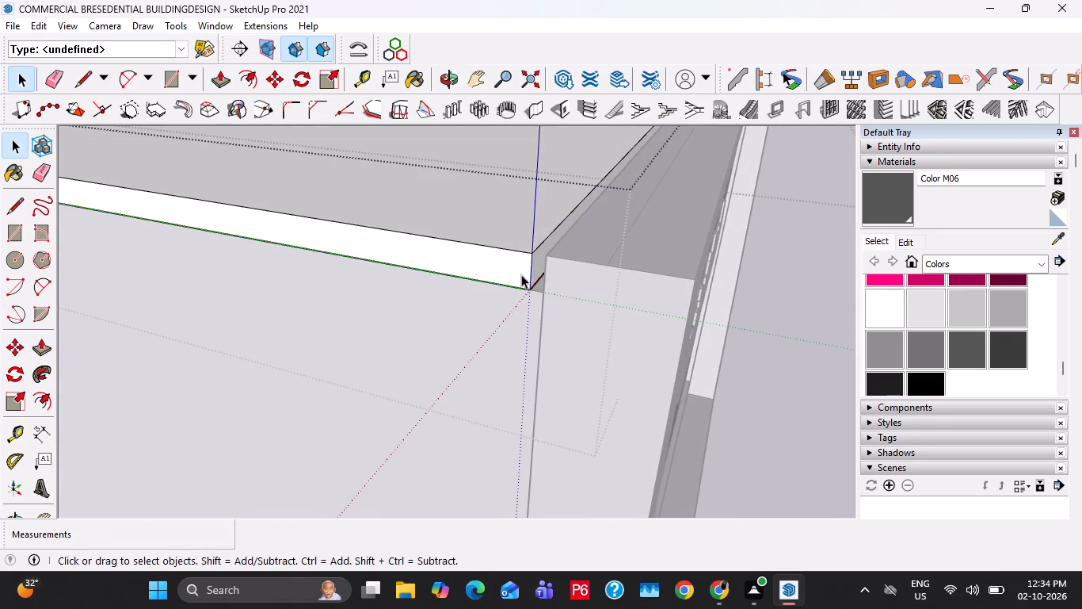
pyautogui.click(539, 270)
pyautogui.press('p')
pyautogui.click(540, 269)
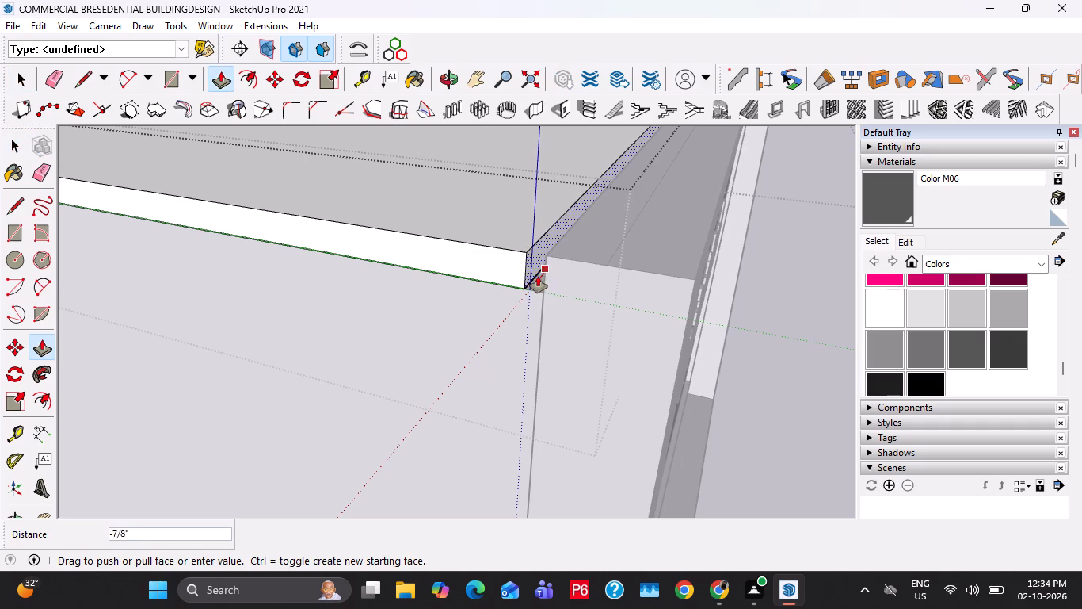
pyautogui.click(551, 297)
pyautogui.click(542, 272)
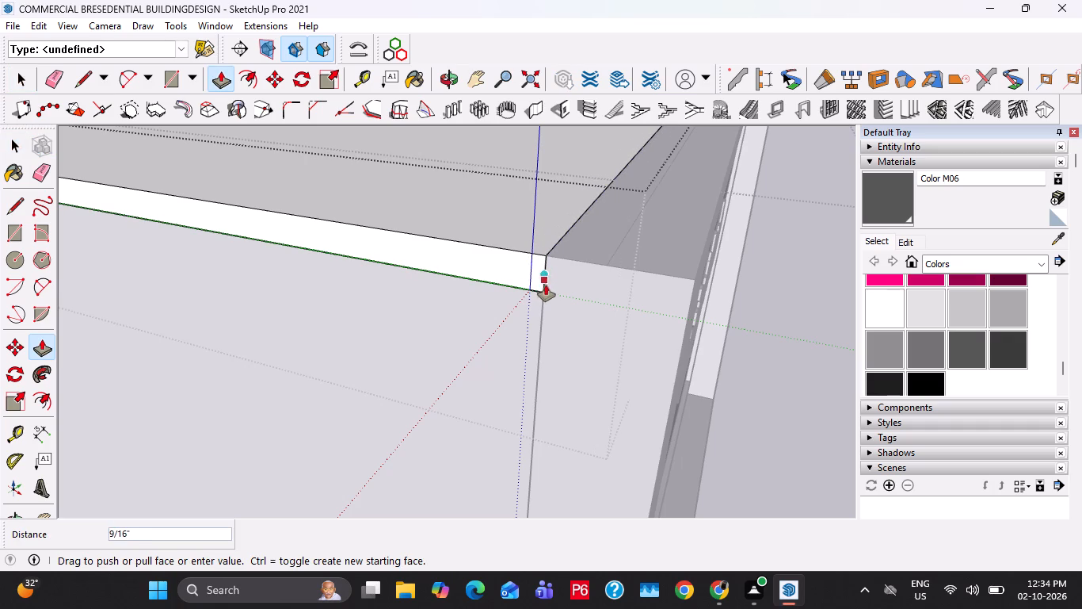
pyautogui.click(547, 289)
pyautogui.press('space')
pyautogui.scroll(-6, 562, 341)
pyautogui.press('space')
pyautogui.scroll(-5, 562, 342)
pyautogui.press('Escape')
pyautogui.press('Escape')
# Copy the roof slab's front top edge 4.5" inward to mark out a parapet strip.
pyautogui.moveTo(572, 274); pyautogui.dragTo(635, 312, button='middle')
pyautogui.doubleClick(592, 319)
pyautogui.scroll(4, 591, 325)
pyautogui.click(591, 325)
pyautogui.scroll(4, 603, 337)
pyautogui.doubleClick(584, 296)
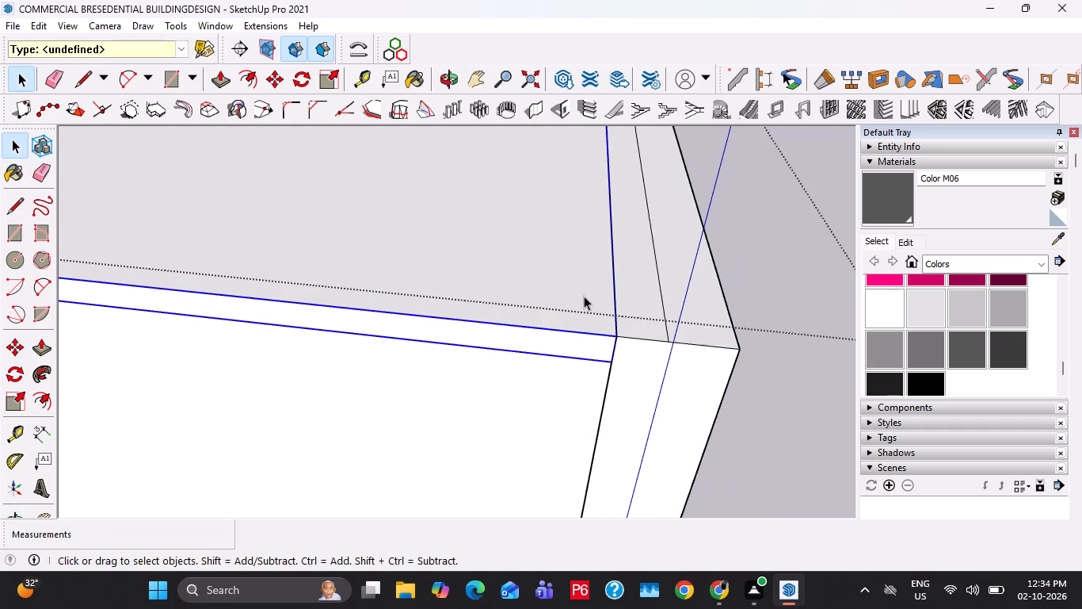
pyautogui.click(601, 332)
pyautogui.scroll(3, 616, 330)
pyautogui.click(616, 330)
pyautogui.scroll(2, 615, 331)
pyautogui.press('m')
pyautogui.click(614, 342)
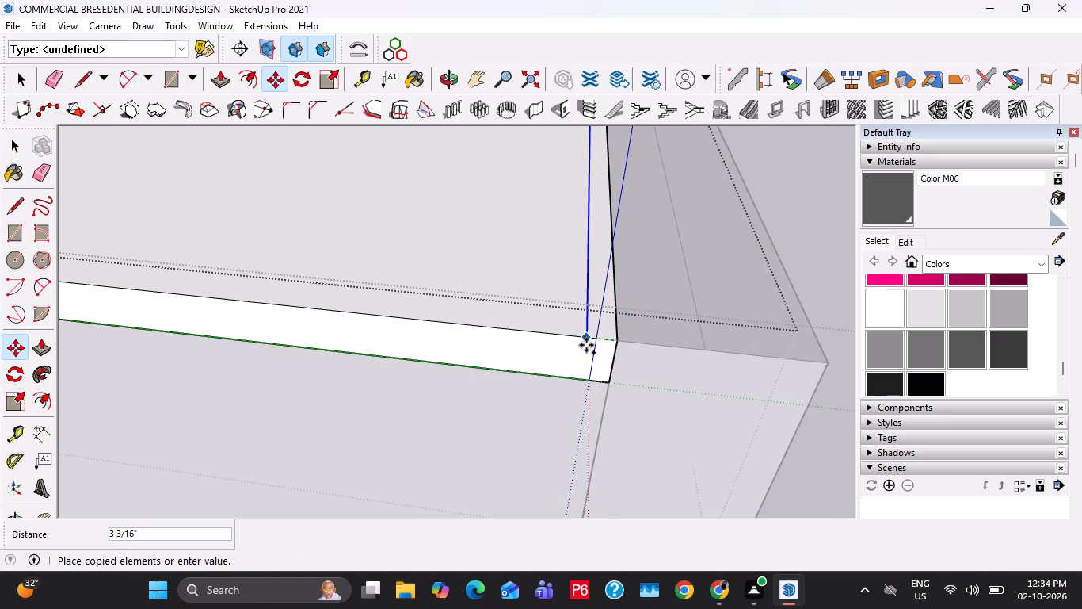
pyautogui.press('4')
pyautogui.write('.5"')
pyautogui.press('Return')
pyautogui.press('space')
# Pull the 4.5" strip along the roof slab's front edge up 1'6" and exit the slab group.
pyautogui.click(589, 301)
pyautogui.scroll(-3, 589, 301)
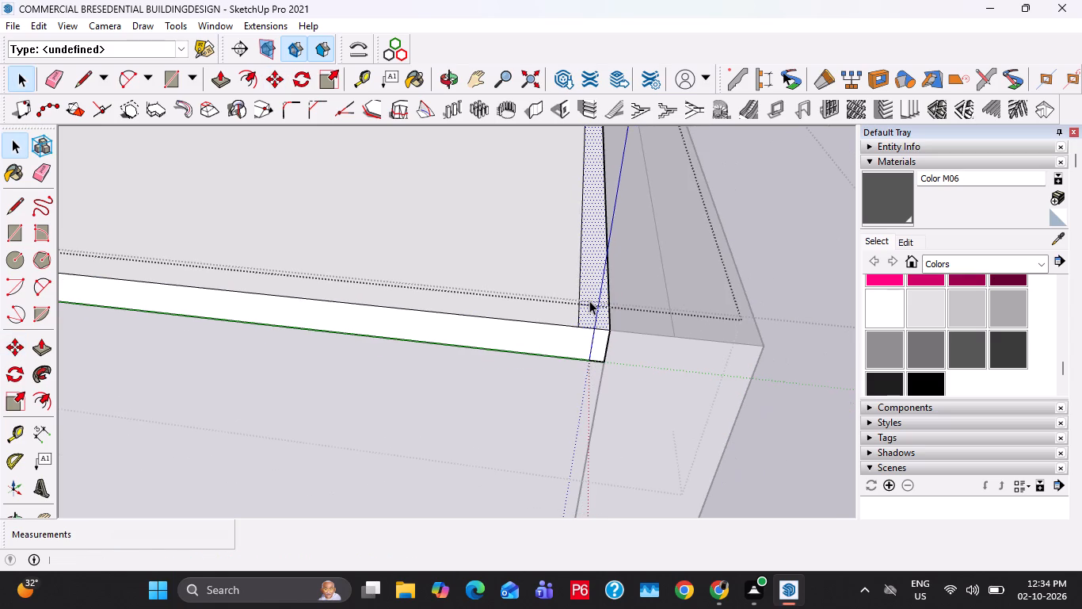
pyautogui.press('p')
pyautogui.click(589, 301)
pyautogui.press('1')
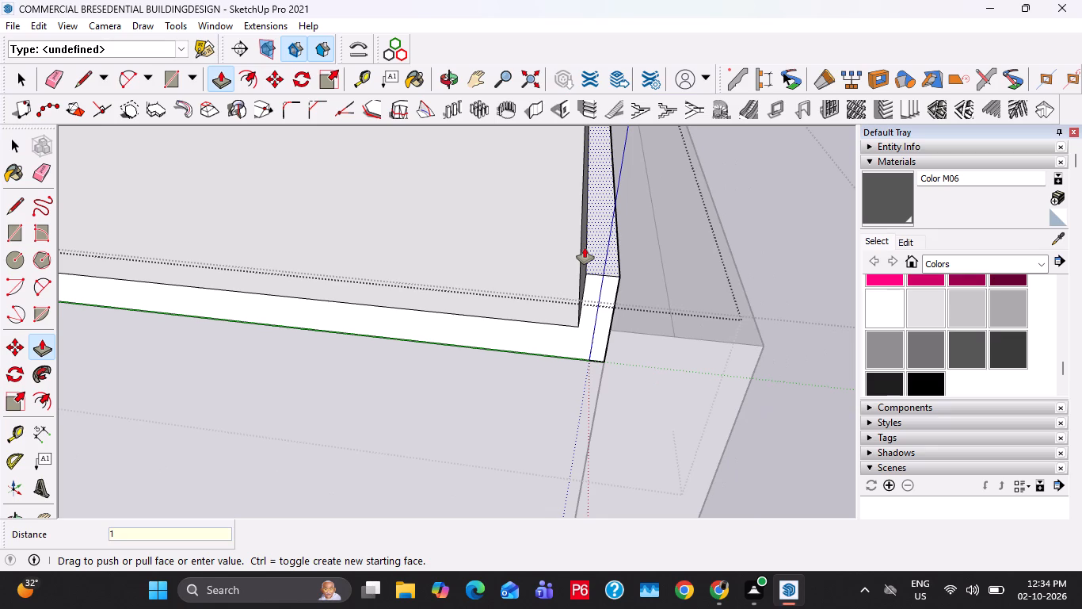
pyautogui.write('\'6"')
pyautogui.press('Return')
pyautogui.scroll(-4, 576, 248)
pyautogui.moveTo(600, 304); pyautogui.dragTo(394, 251, button='middle')
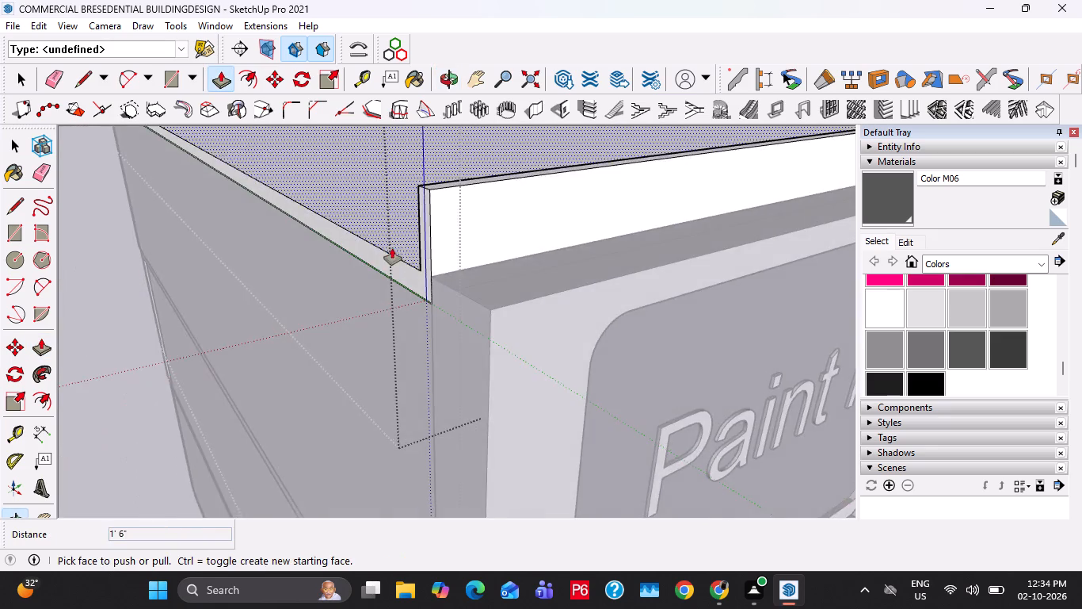
pyautogui.scroll(-6, 446, 273)
pyautogui.moveTo(438, 297); pyautogui.dragTo(266, 252, button='middle')
pyautogui.press('space')
pyautogui.scroll(-16, 509, 303)
pyautogui.press('Escape')
pyautogui.press('Escape')
pyautogui.press('Escape')
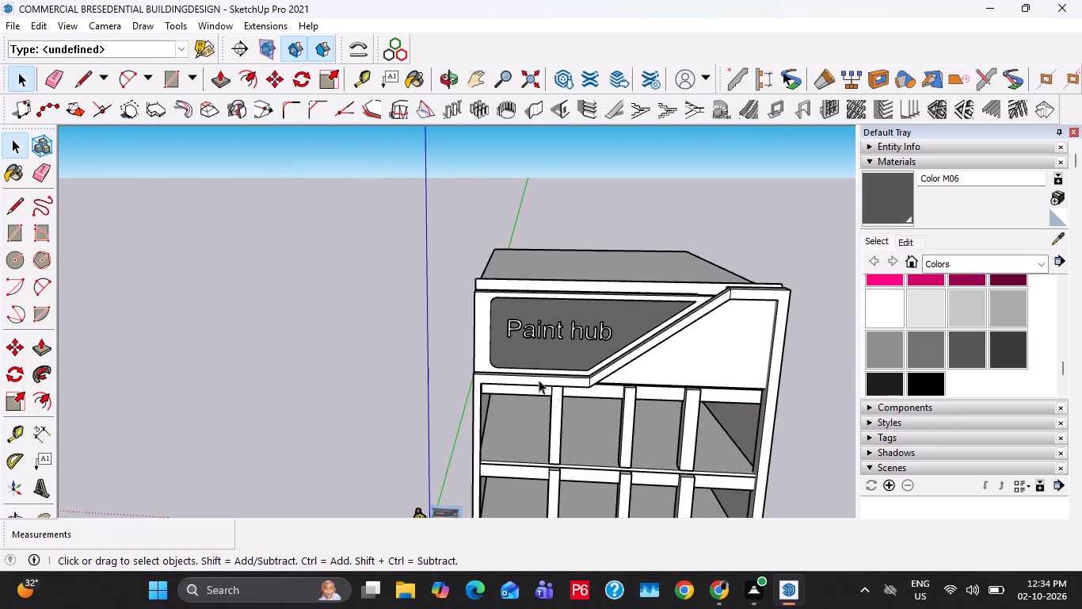
# Examine the roofline above the sign in the Paint Hub reference image and compare it with the modelled parapet.
pyautogui.keyDown('shift'); pyautogui.moveTo(560, 401); pyautogui.dragTo(537, 246, button='middle'); pyautogui.keyUp('shift')
pyautogui.scroll(20, 441, 383)
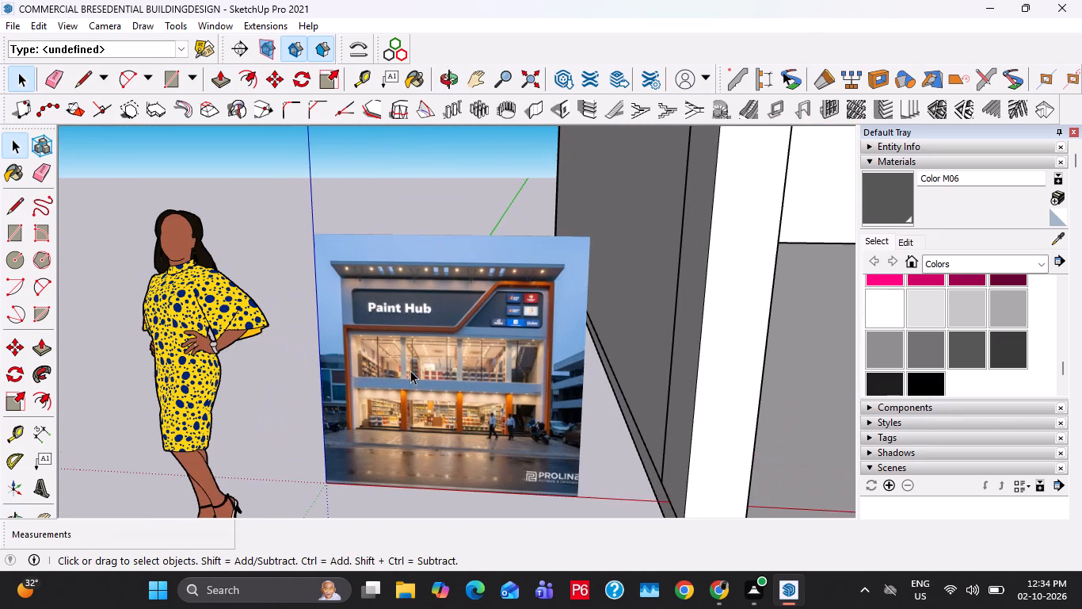
pyautogui.keyDown('shift'); pyautogui.scroll(2, 413, 359); pyautogui.keyUp('shift')
pyautogui.keyDown('shift'); pyautogui.scroll(-4, 413, 359); pyautogui.keyUp('shift')
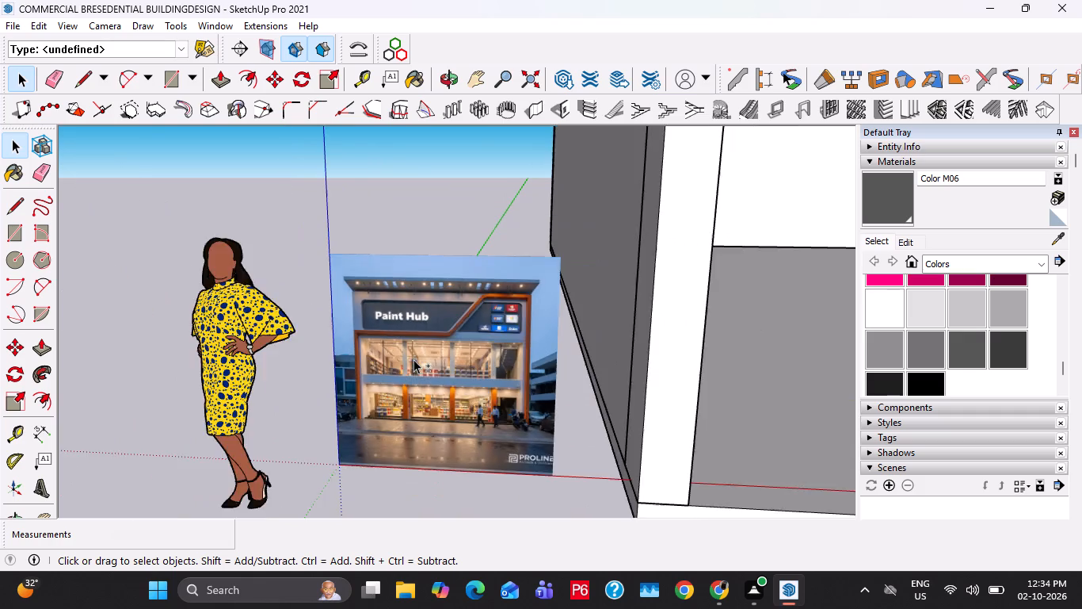
pyautogui.keyDown('shift'); pyautogui.scroll(-20, 413, 359); pyautogui.keyUp('shift')
pyautogui.keyDown('shift'); pyautogui.scroll(-4, 413, 359); pyautogui.keyUp('shift')
pyautogui.keyDown('shift'); pyautogui.scroll(11, 452, 239); pyautogui.keyUp('shift')
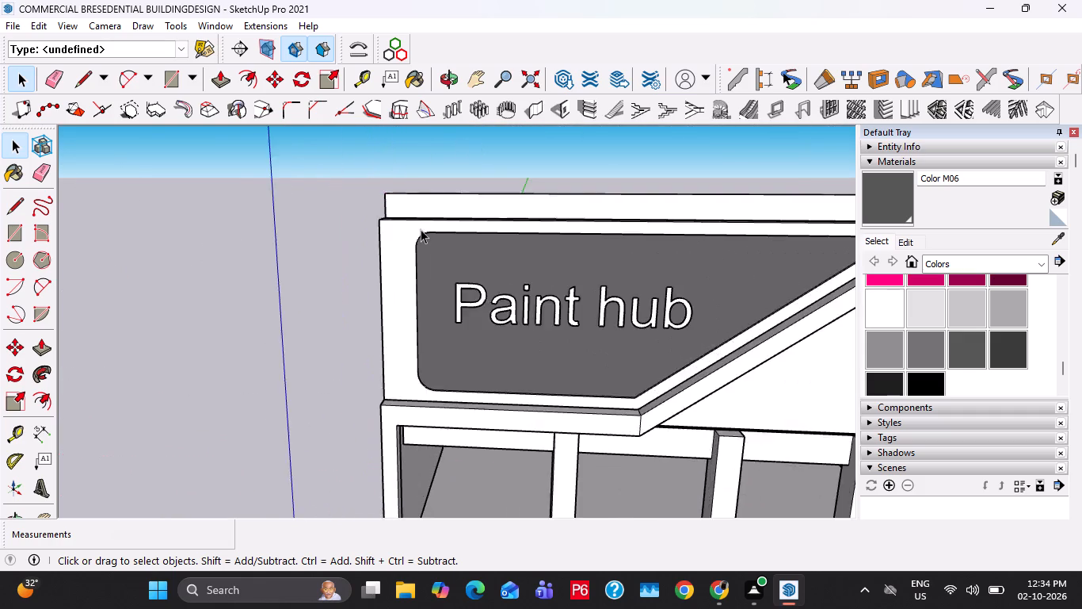
# Raise the top face of the roof's front parapet by 6" inside the roof slab group.
pyautogui.keyDown('shift'); pyautogui.scroll(3, 421, 229); pyautogui.keyUp('shift')
pyautogui.doubleClick(421, 205)
pyautogui.moveTo(394, 207); pyautogui.dragTo(577, 327, button='middle')
pyautogui.scroll(2, 261, 188)
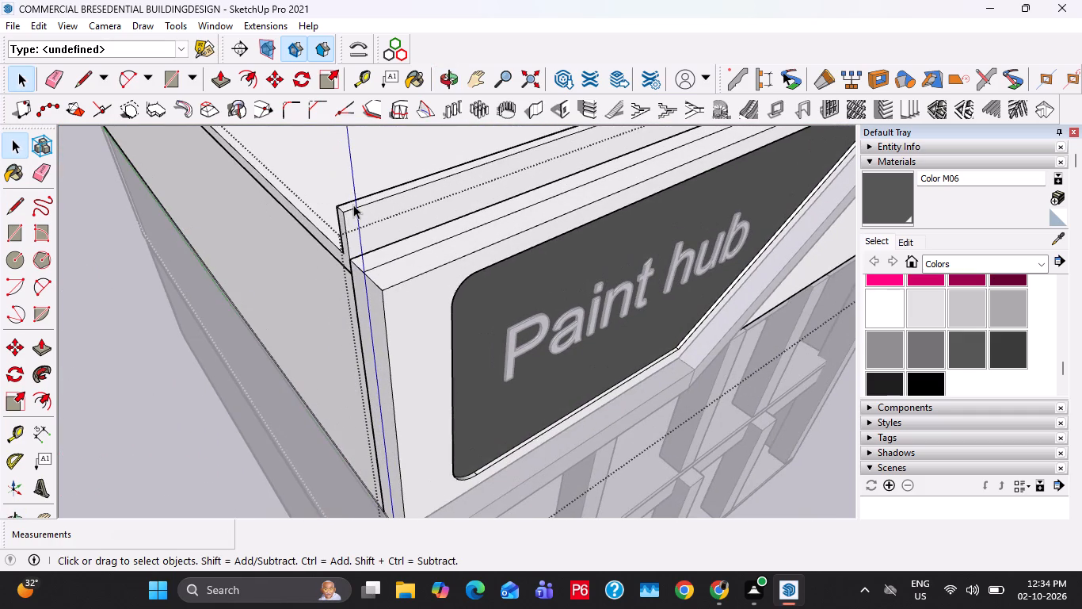
pyautogui.click(354, 205)
pyautogui.doubleClick(354, 205)
pyautogui.press('p')
pyautogui.click(354, 205)
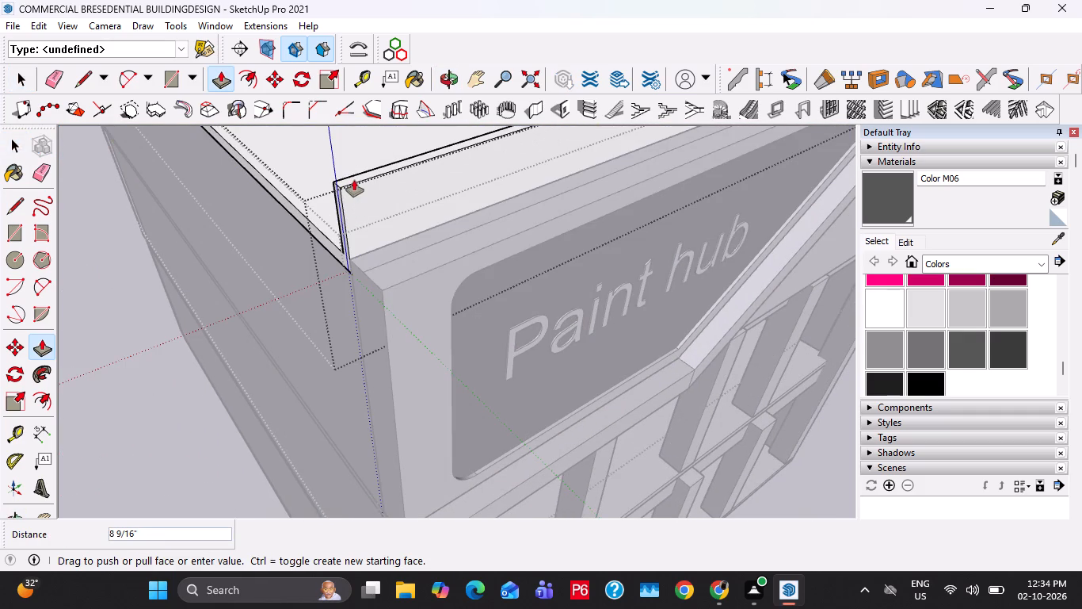
pyautogui.write('6"')
pyautogui.press('Return')
pyautogui.press('space')
pyautogui.scroll(-18, 374, 264)
pyautogui.press('Escape')
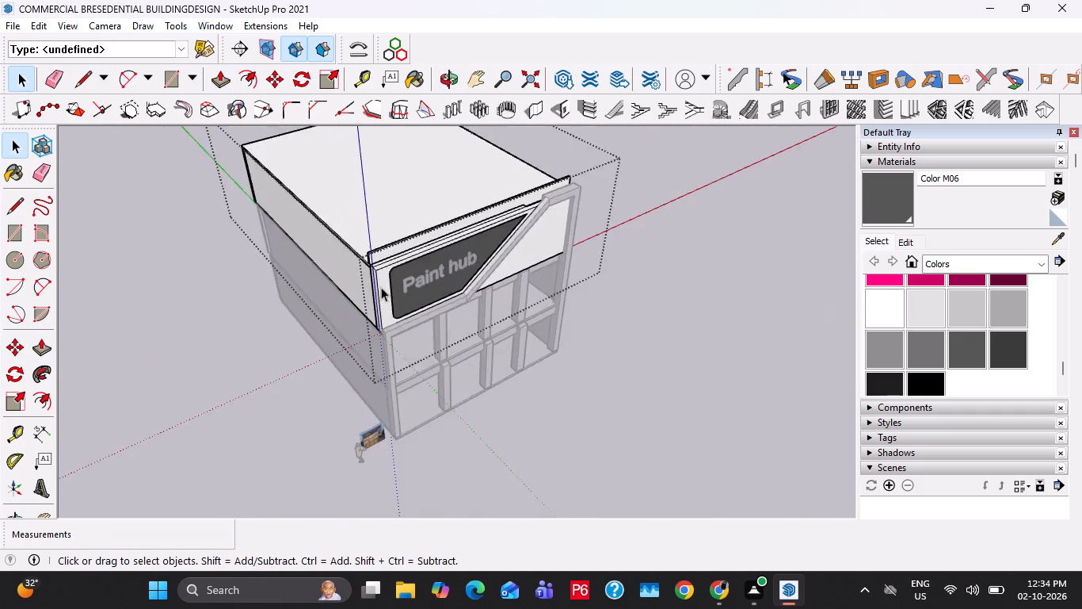
# Examine the roof overhang above the sign in the Paint Hub reference image and compare it with the modelled parapet.
pyautogui.moveTo(383, 296); pyautogui.dragTo(391, 157, button='middle')
pyautogui.keyDown('shift'); pyautogui.scroll(20, 360, 351); pyautogui.keyUp('shift')
pyautogui.keyDown('shift'); pyautogui.scroll(10, 360, 351); pyautogui.keyUp('shift')
pyautogui.keyDown('shift'); pyautogui.moveTo(206, 312); pyautogui.dragTo(216, 308, button='middle'); pyautogui.keyUp('shift')
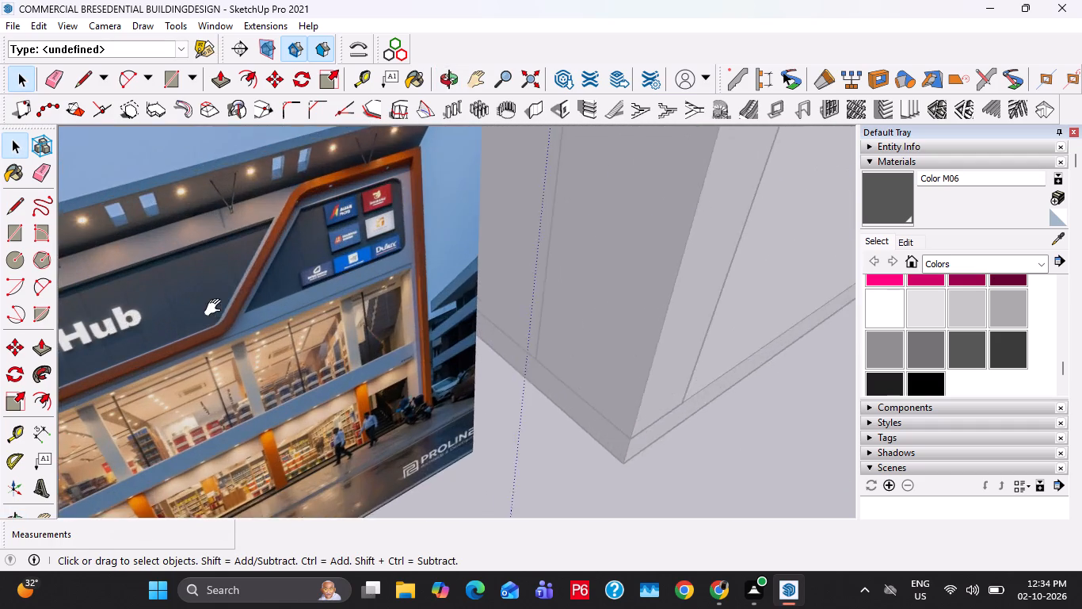
pyautogui.keyDown('shift'); pyautogui.moveTo(216, 308); pyautogui.dragTo(403, 266, button='middle'); pyautogui.keyUp('shift')
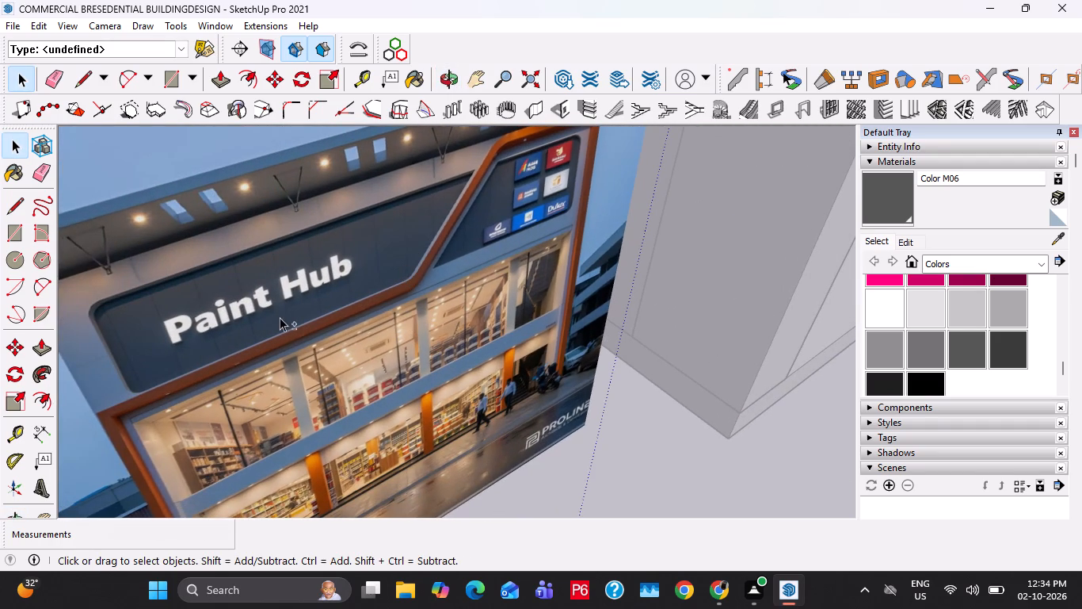
pyautogui.keyDown('shift'); pyautogui.moveTo(282, 318); pyautogui.dragTo(374, 318, button='middle'); pyautogui.keyUp('shift')
pyautogui.scroll(-7, 291, 292)
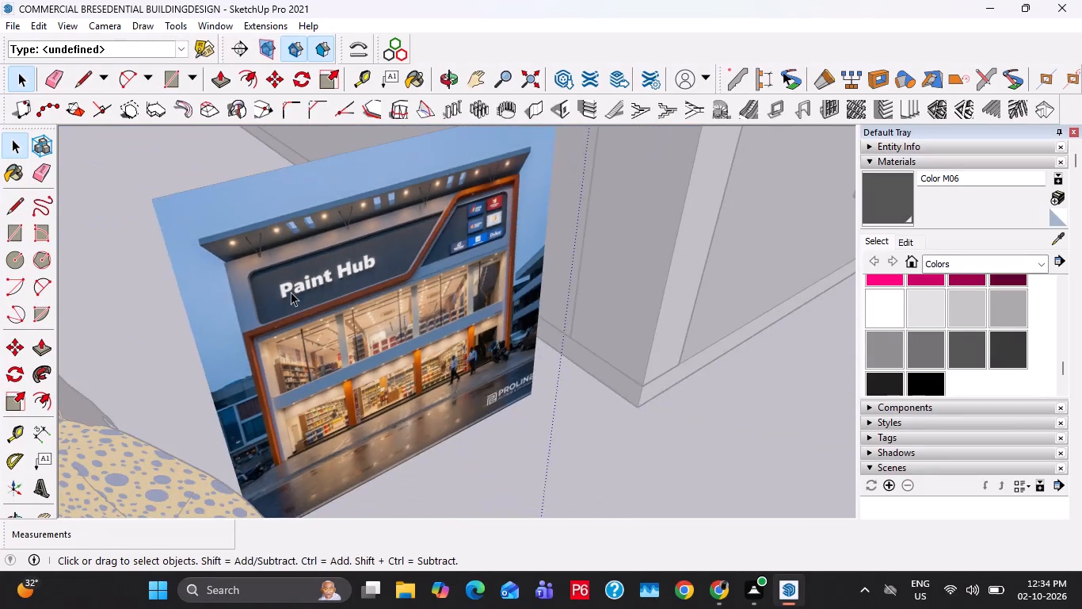
pyautogui.scroll(-6, 291, 292)
pyautogui.moveTo(376, 309); pyautogui.dragTo(269, 218, button='middle')
pyautogui.scroll(-15, 371, 332)
pyautogui.keyDown('shift'); pyautogui.moveTo(497, 251); pyautogui.dragTo(410, 324, button='middle'); pyautogui.keyUp('shift')
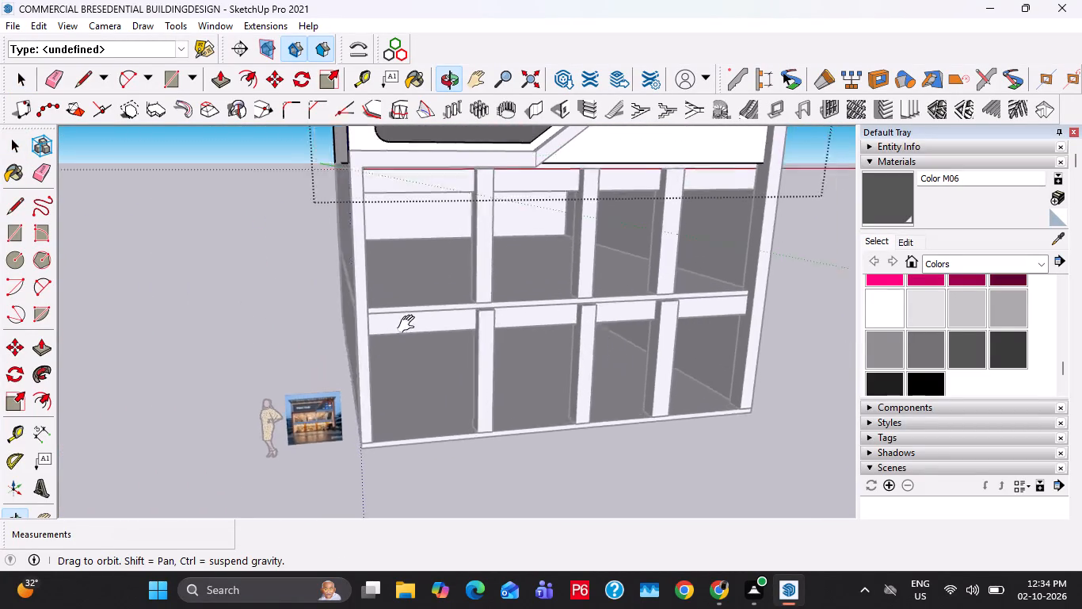
pyautogui.keyDown('shift'); pyautogui.moveTo(410, 324); pyautogui.dragTo(371, 442, button='middle'); pyautogui.keyUp('shift')
pyautogui.scroll(-6, 393, 412)
pyautogui.scroll(10, 391, 312)
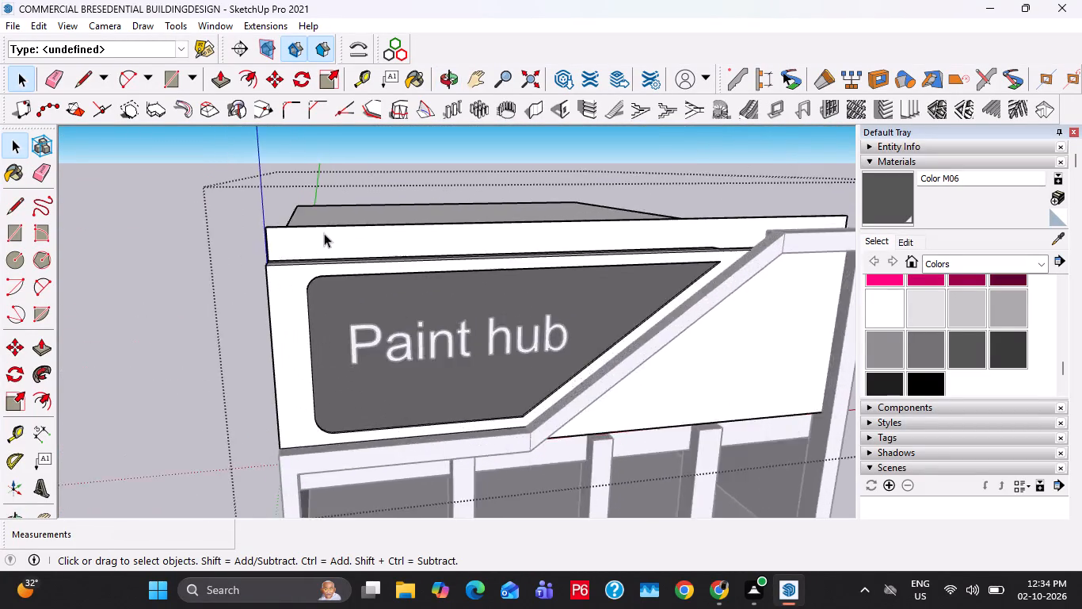
# Pull the front parapet's top face up a further 1'6" inside the roof slab group.
pyautogui.scroll(7, 324, 233)
pyautogui.doubleClick(280, 250)
pyautogui.moveTo(314, 238); pyautogui.dragTo(324, 316, button='middle')
pyautogui.click(304, 257)
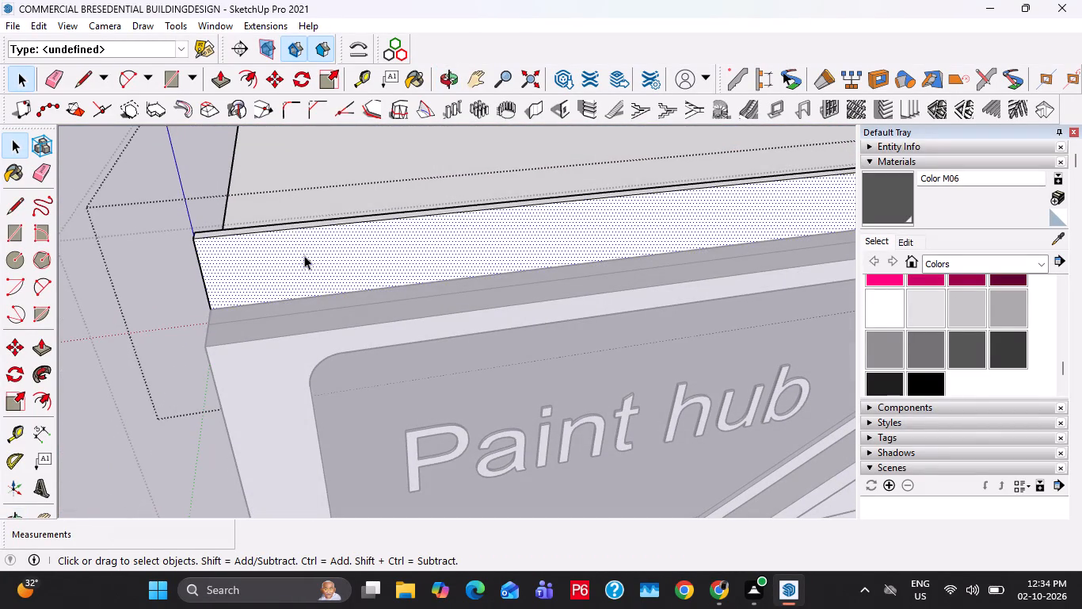
pyautogui.click(286, 224)
pyautogui.press('p')
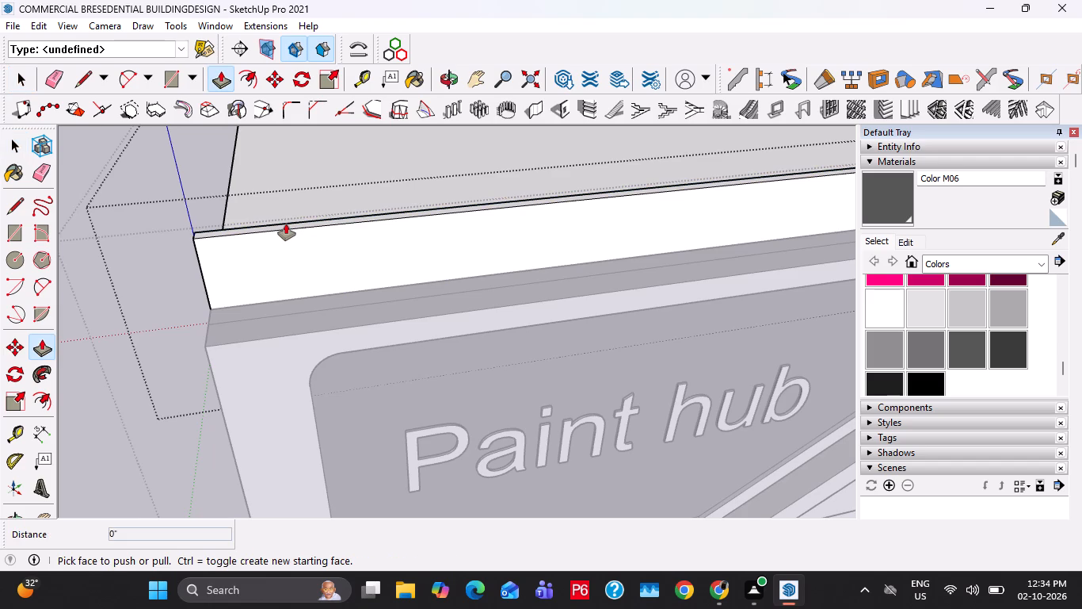
pyautogui.click(286, 228)
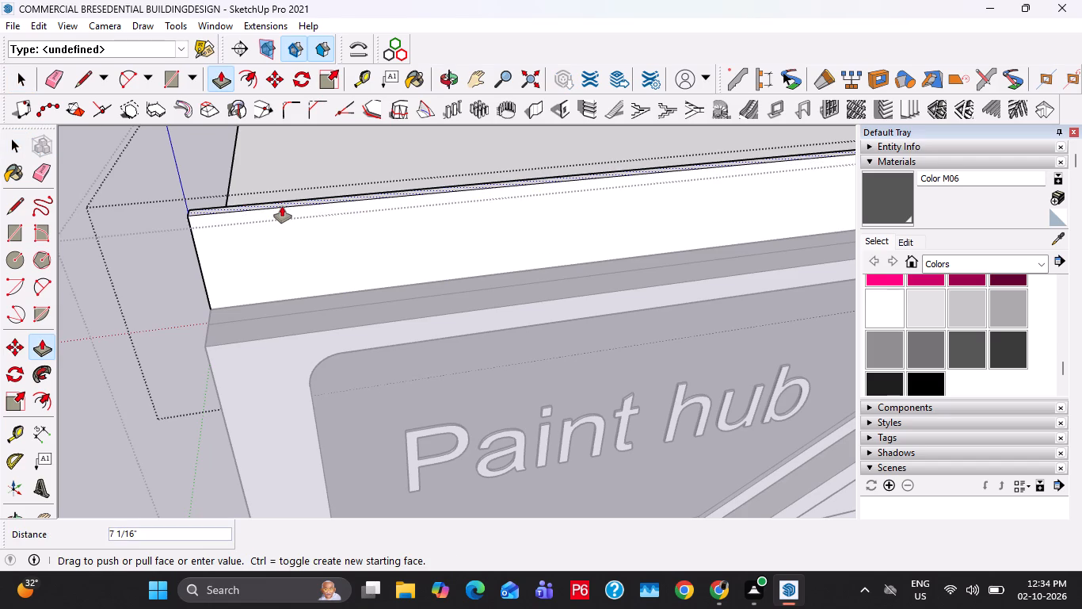
pyautogui.write('1\'6"')
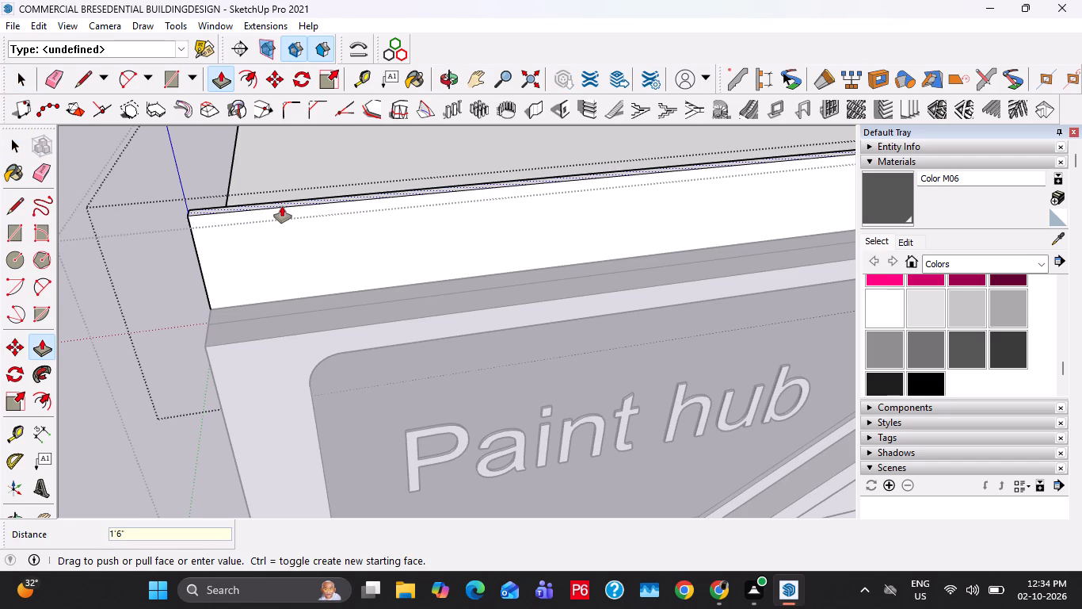
pyautogui.press('Return')
pyautogui.press('space')
# Copy the parapet's front top edge 6" down its front face to mark out a canopy strip.
pyautogui.click(204, 180)
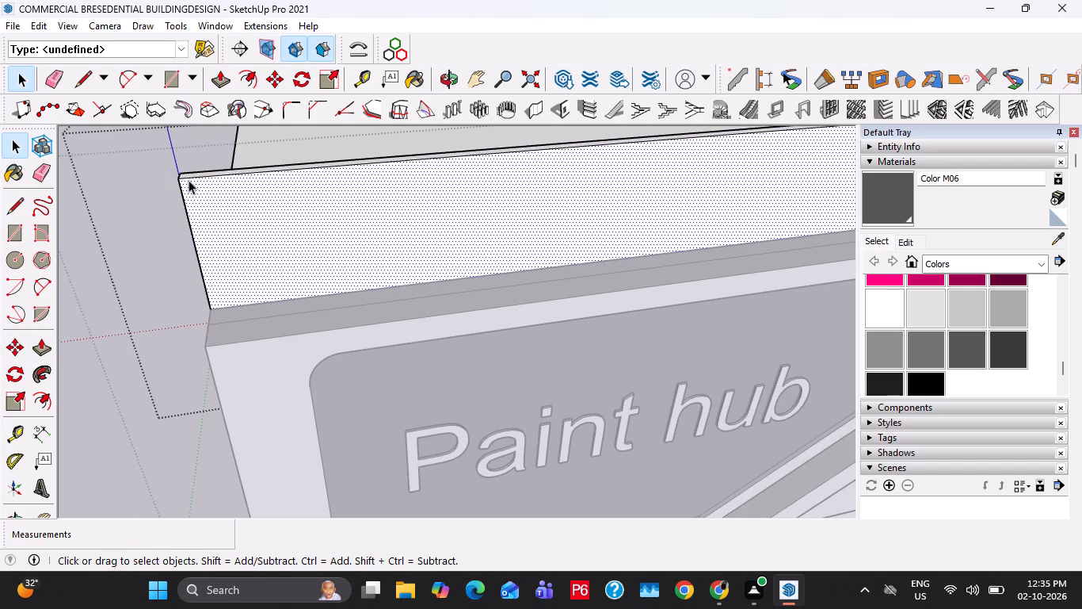
pyautogui.click(189, 180)
pyautogui.scroll(3, 189, 180)
pyautogui.press('m')
pyautogui.click(180, 180)
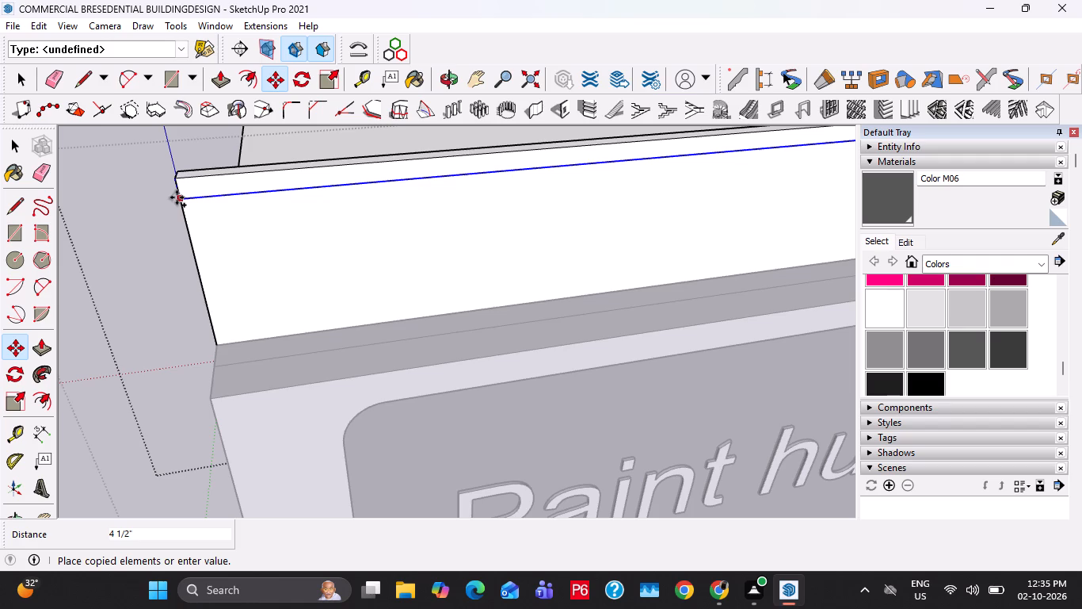
pyautogui.write('6"')
pyautogui.press('Return')
pyautogui.press('space')
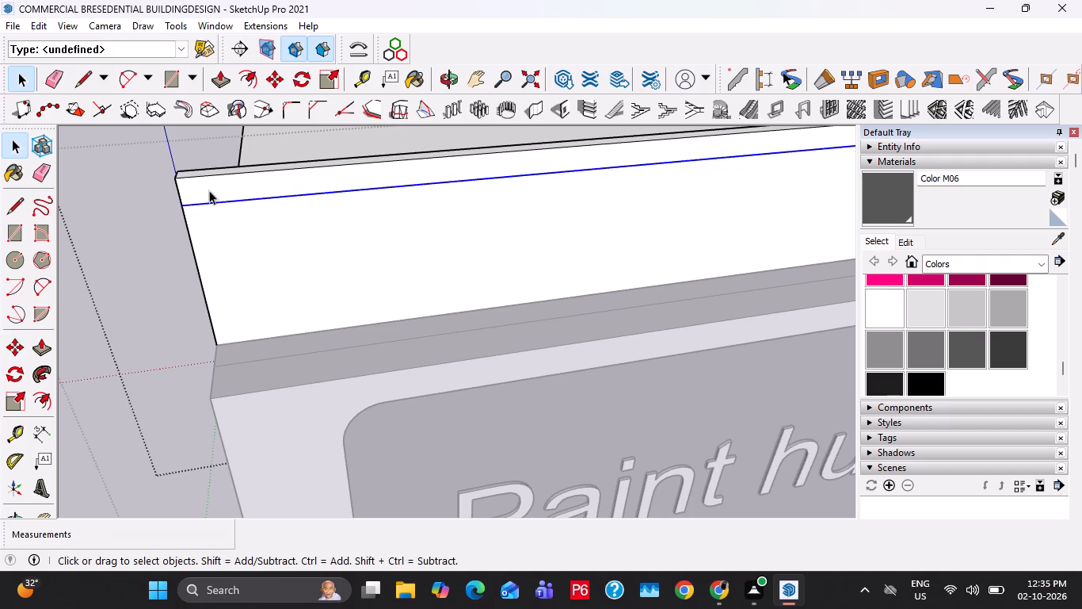
# Pull the 6" strip on the parapet's front face outward 2'6" over the sign as a canopy.
pyautogui.click(211, 190)
pyautogui.scroll(-2, 211, 190)
pyautogui.press('p')
pyautogui.click(211, 190)
pyautogui.scroll(-2, 220, 197)
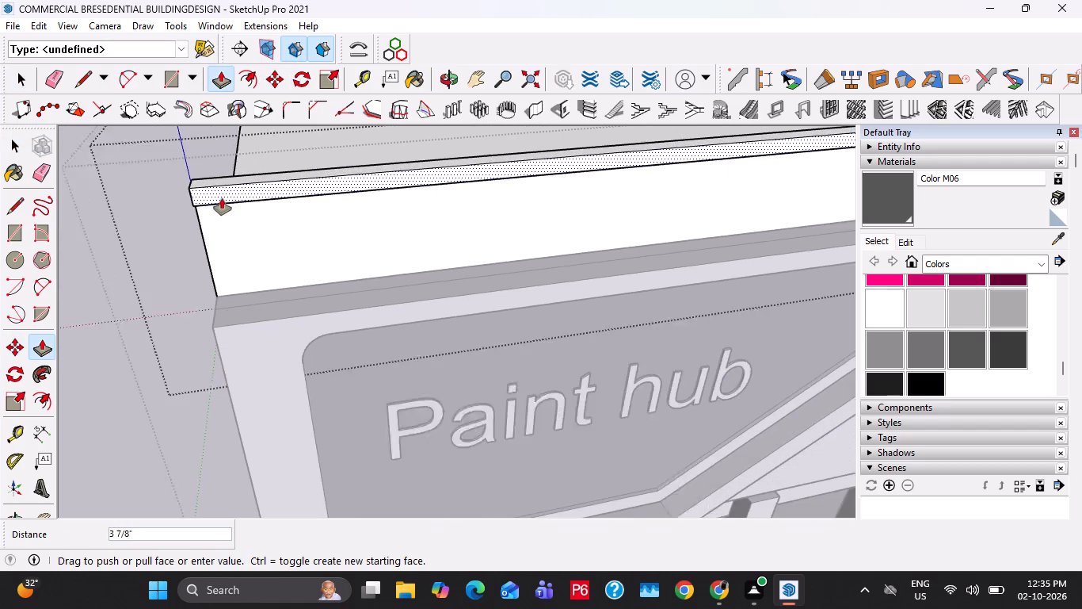
pyautogui.scroll(-15, 222, 198)
pyautogui.moveTo(231, 224); pyautogui.dragTo(281, 124, button='middle')
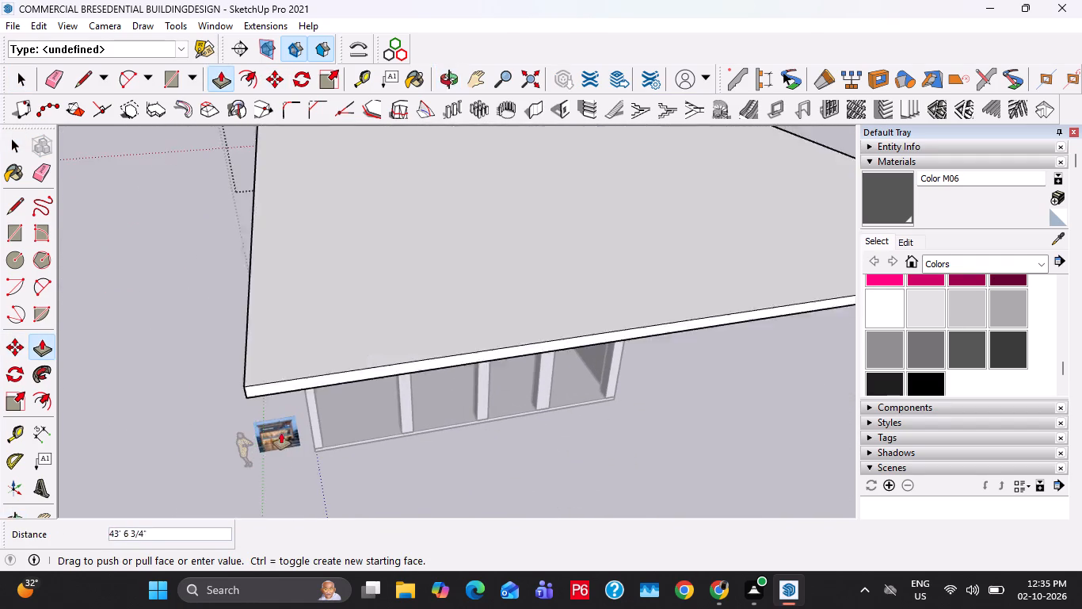
pyautogui.scroll(2, 281, 449)
pyautogui.keyDown('shift'); pyautogui.moveTo(281, 449); pyautogui.dragTo(314, 393, button='middle'); pyautogui.keyUp('shift')
pyautogui.scroll(14, 311, 388)
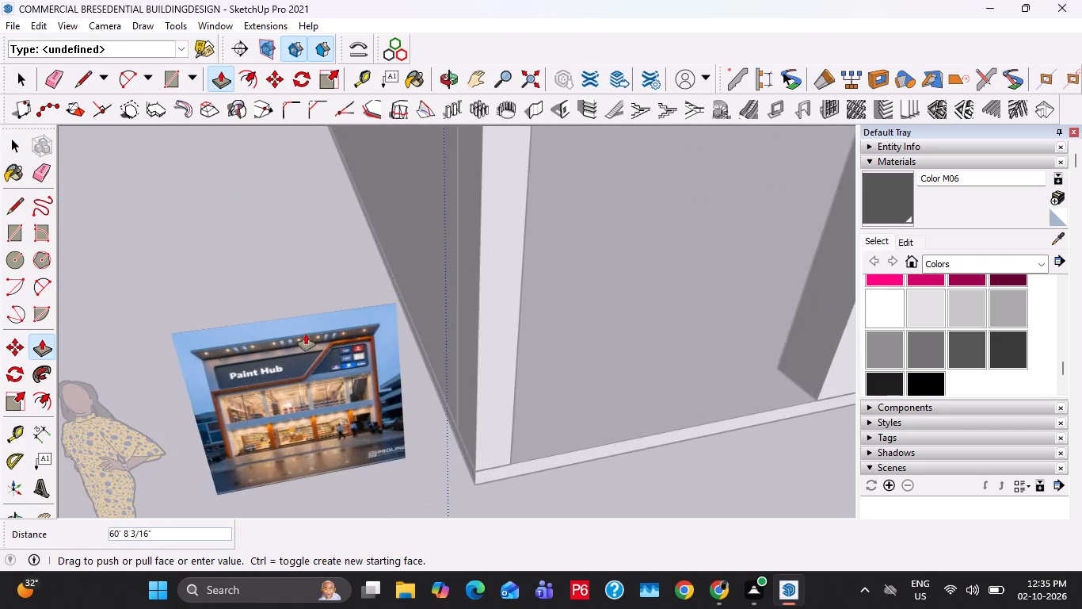
pyautogui.scroll(-18, 306, 334)
pyautogui.keyDown('shift'); pyautogui.moveTo(434, 259); pyautogui.dragTo(456, 454, button='middle'); pyautogui.keyUp('shift')
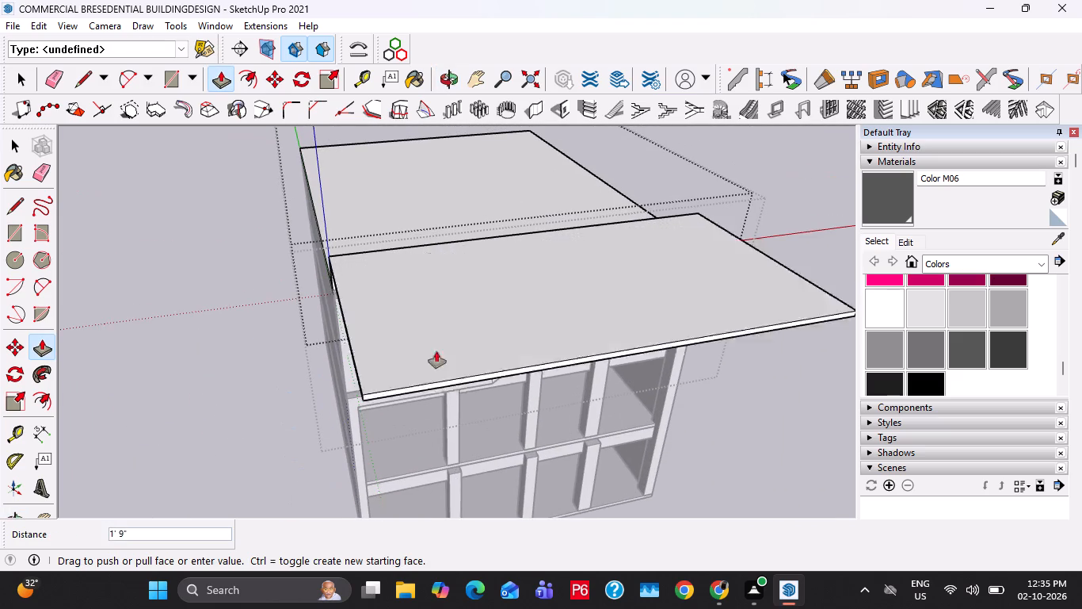
pyautogui.moveTo(444, 333); pyautogui.dragTo(624, 322, button='middle')
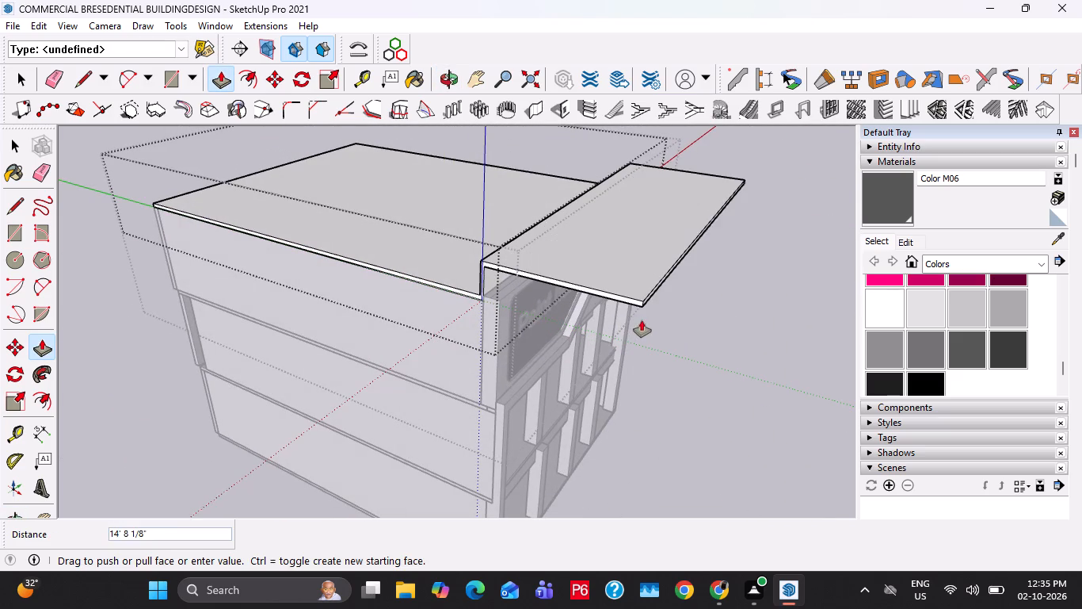
pyautogui.write('2\'6"')
pyautogui.press('Return')
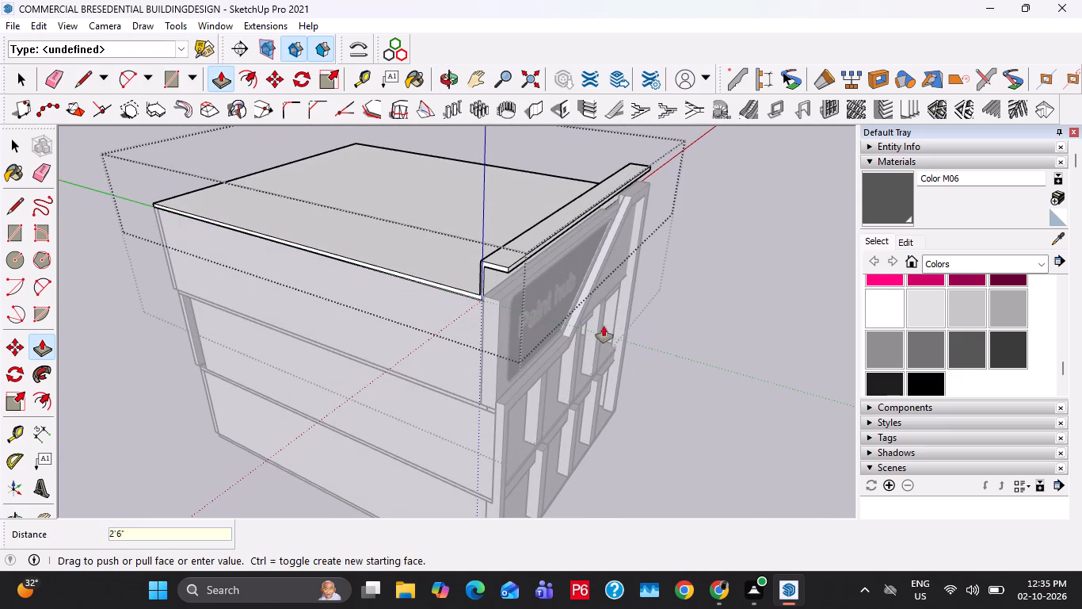
# Extend the canopy's front face outward by another 2' and exit the roof slab group.
pyautogui.moveTo(538, 301); pyautogui.dragTo(589, 374, button='middle')
pyautogui.scroll(9, 555, 328)
pyautogui.moveTo(531, 334); pyautogui.dragTo(468, 275, button='middle')
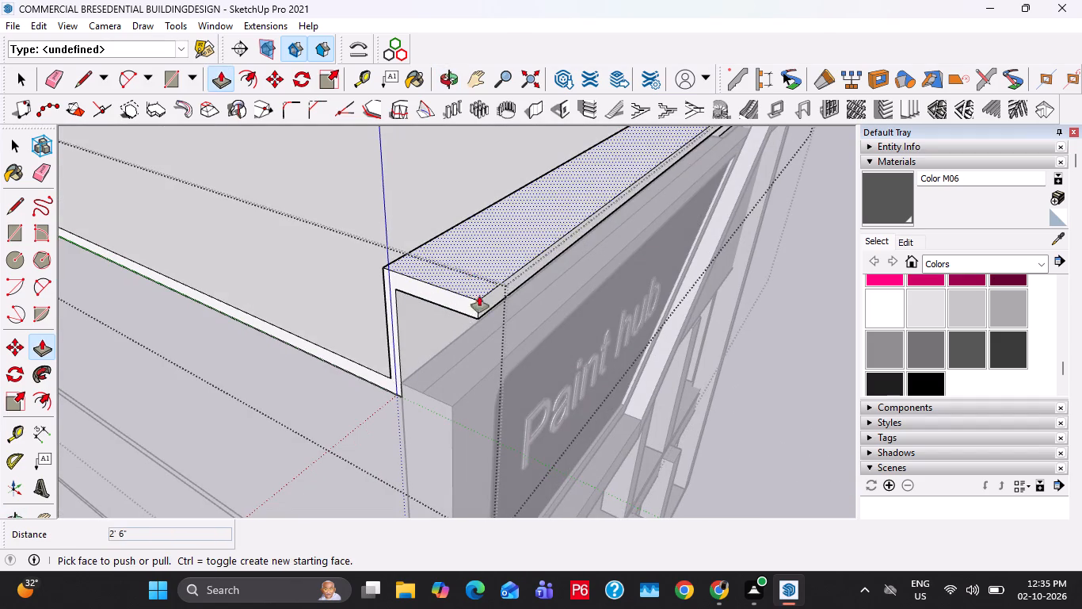
pyautogui.click(486, 307)
pyautogui.write("2'")
pyautogui.press('Return')
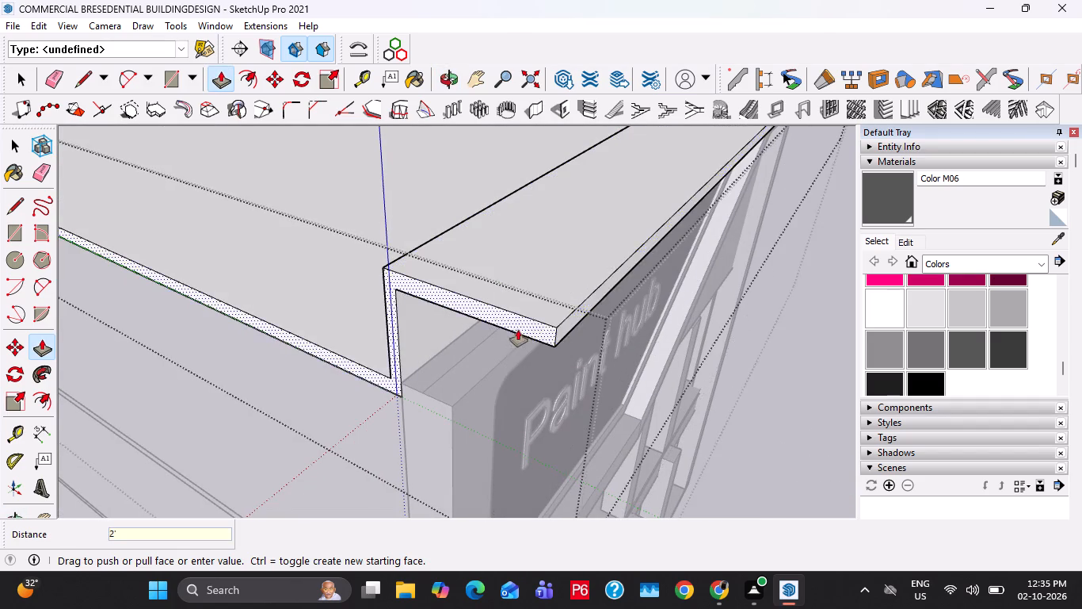
pyautogui.moveTo(509, 339); pyautogui.dragTo(334, 369, button='middle')
pyautogui.scroll(-7, 403, 302)
pyautogui.press('space')
pyautogui.press('Escape')
pyautogui.press('Escape')
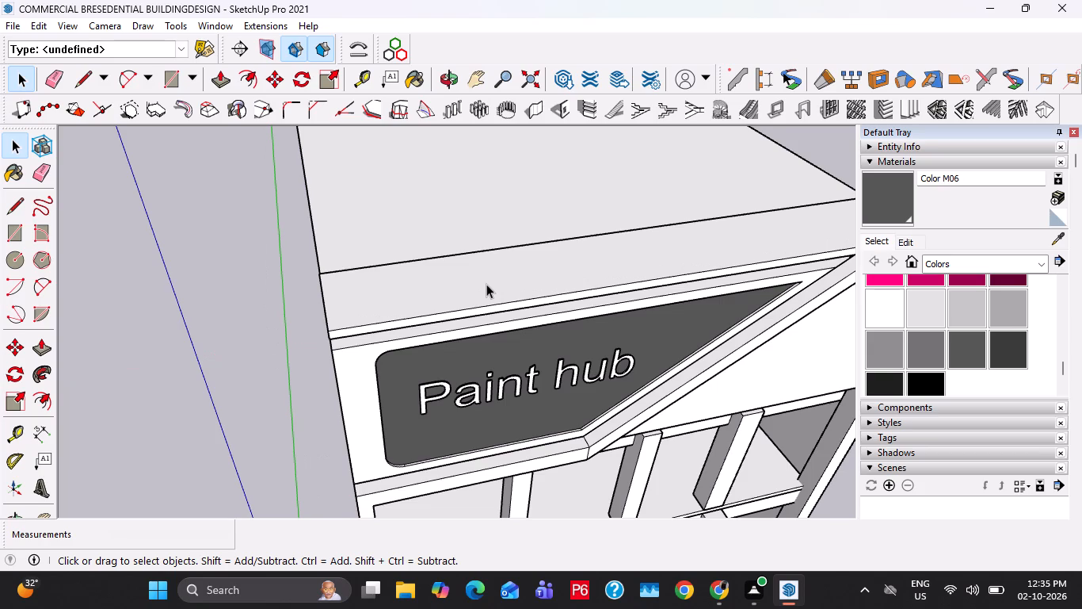
# Examine the canopy openings and lights in the Paint Hub reference image and compare them with the modelled canopy.
pyautogui.scroll(-11, 509, 300)
pyautogui.moveTo(516, 317); pyautogui.dragTo(535, 130, button='middle')
pyautogui.keyDown('shift'); pyautogui.scroll(8, 451, 278); pyautogui.keyUp('shift')
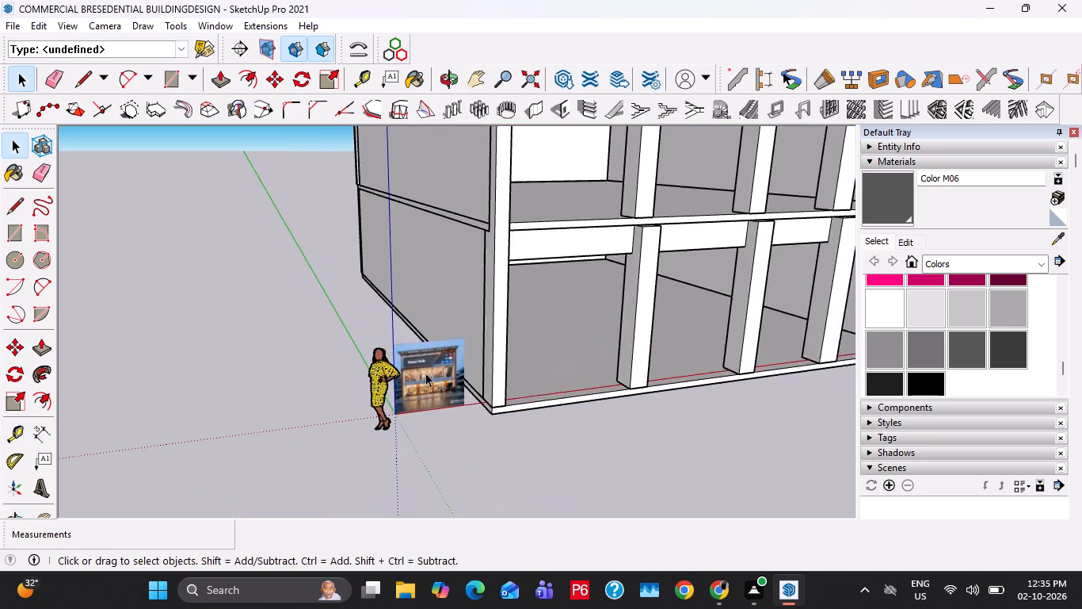
pyautogui.keyDown('shift'); pyautogui.scroll(15, 425, 373); pyautogui.keyUp('shift')
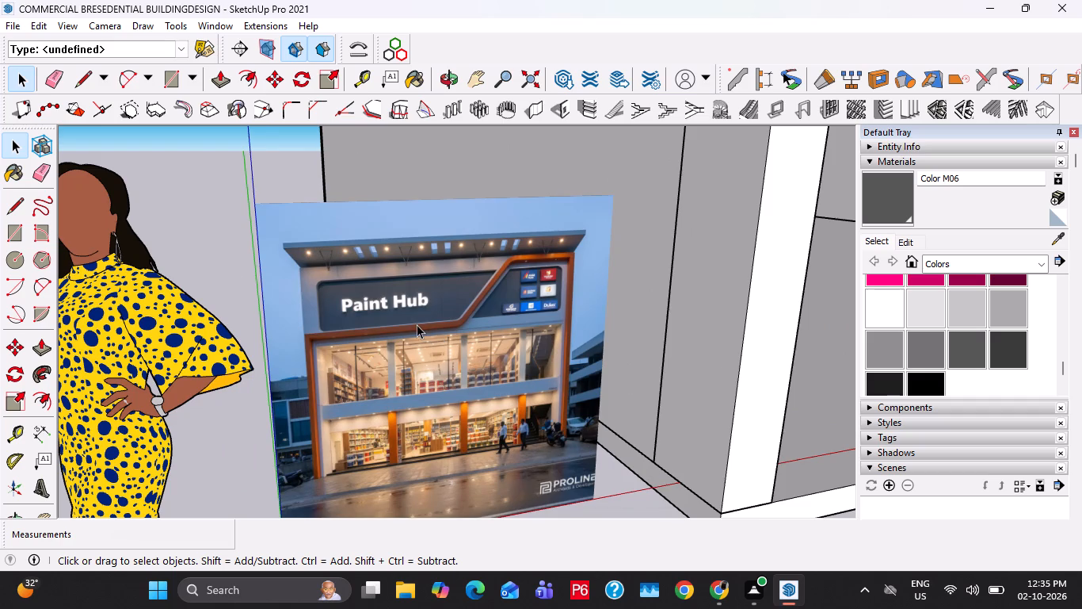
pyautogui.scroll(-11, 417, 324)
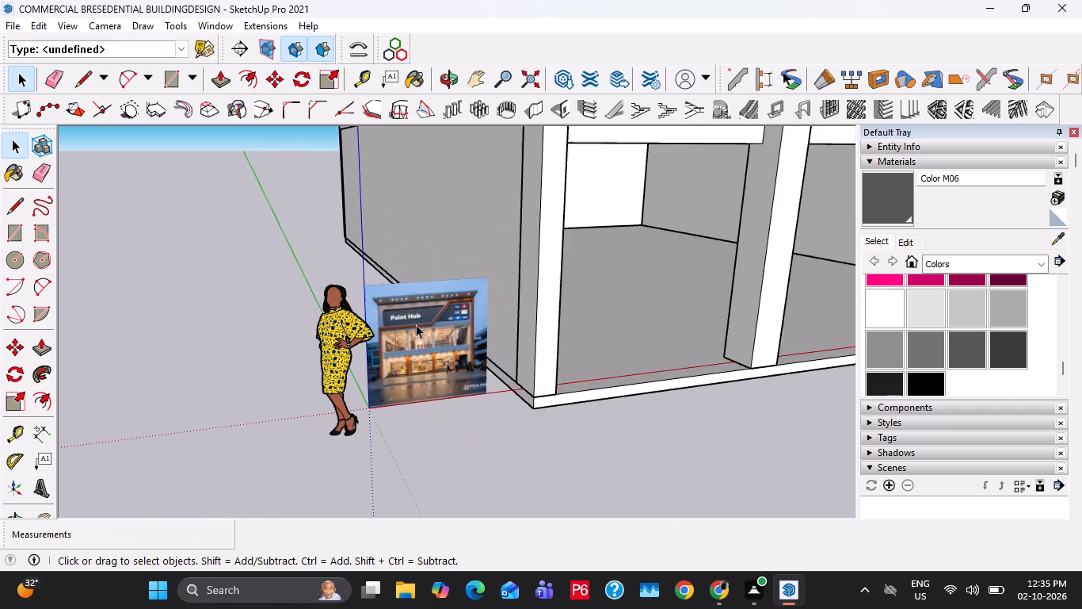
pyautogui.scroll(-8, 416, 324)
pyautogui.moveTo(520, 271); pyautogui.dragTo(510, 422, button='middle')
pyautogui.scroll(-5, 509, 381)
pyautogui.keyDown('shift'); pyautogui.moveTo(547, 339); pyautogui.dragTo(530, 354, button='middle'); pyautogui.keyUp('shift')
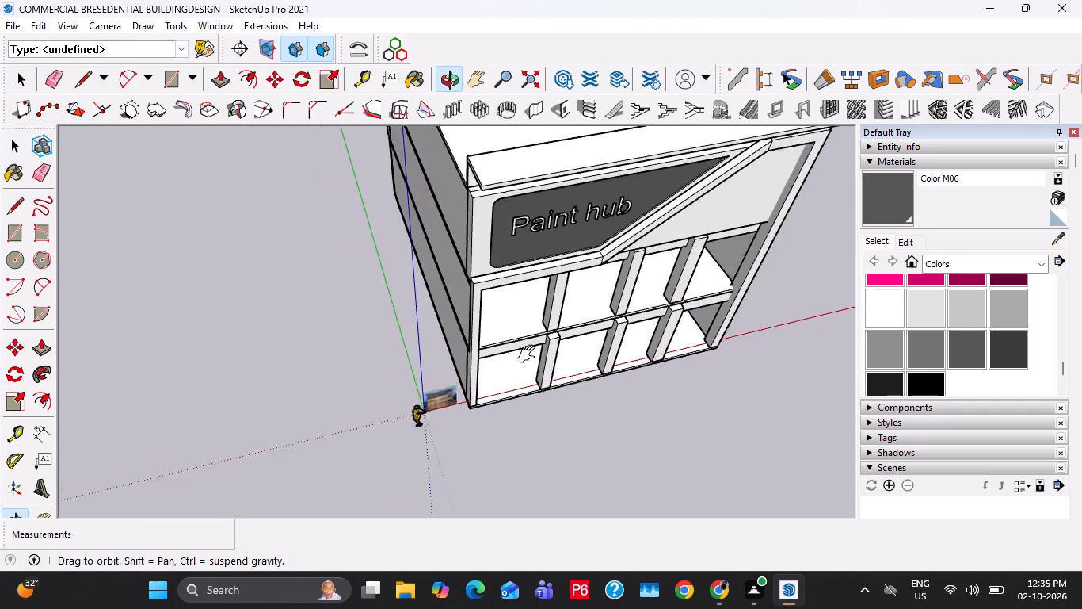
pyautogui.keyDown('shift'); pyautogui.moveTo(530, 354); pyautogui.dragTo(435, 473, button='middle'); pyautogui.keyUp('shift')
# Copy the short end edge of the canopy's top face about 6' along the canopy, inside the roof slab group.
pyautogui.scroll(7, 374, 360)
pyautogui.doubleClick(341, 363)
pyautogui.click(266, 381)
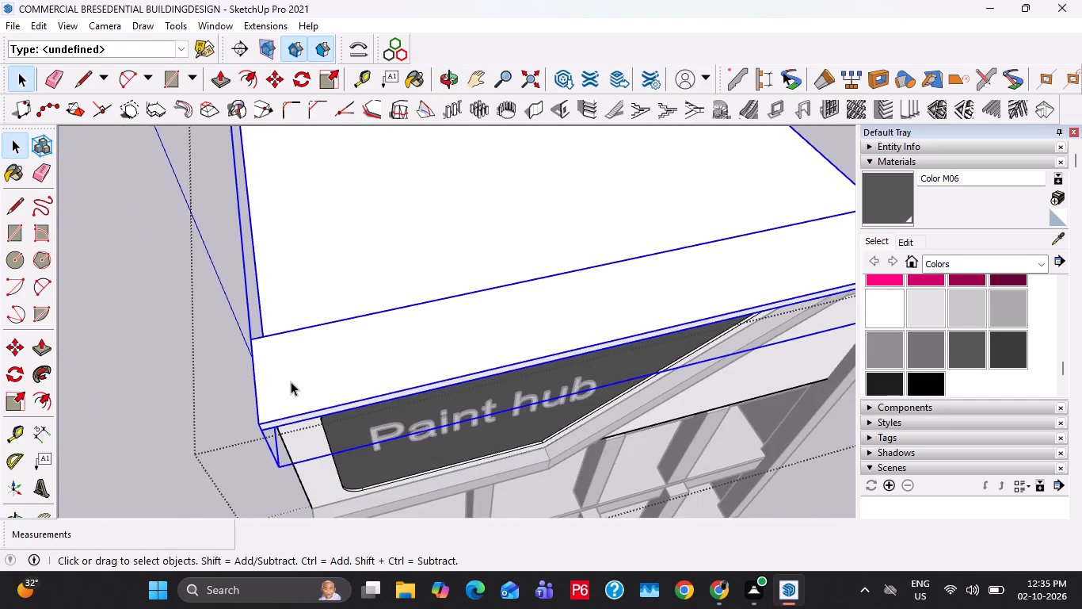
pyautogui.scroll(2, 291, 381)
pyautogui.doubleClick(292, 381)
pyautogui.click(418, 352)
pyautogui.keyDown('shift'); pyautogui.moveTo(507, 362); pyautogui.dragTo(490, 339, button='middle'); pyautogui.keyUp('shift')
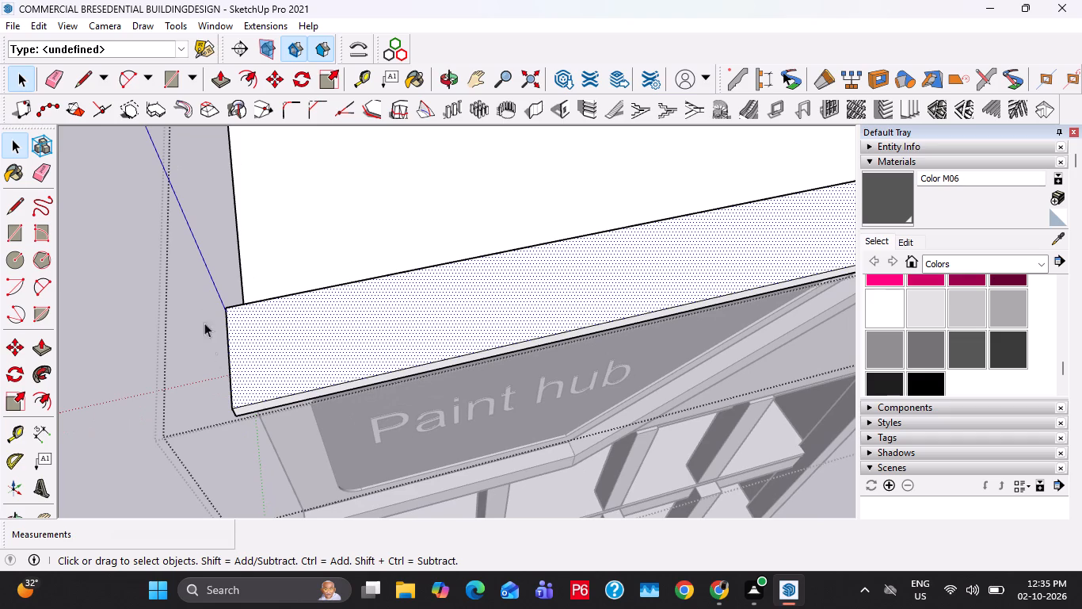
pyautogui.click(228, 367)
pyautogui.press('m')
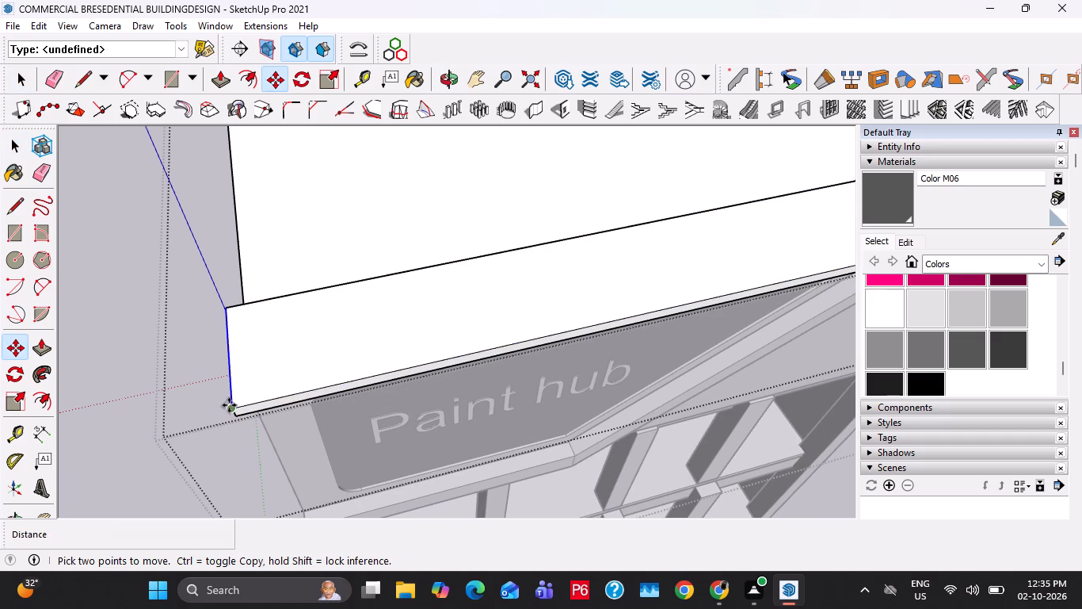
pyautogui.click(229, 405)
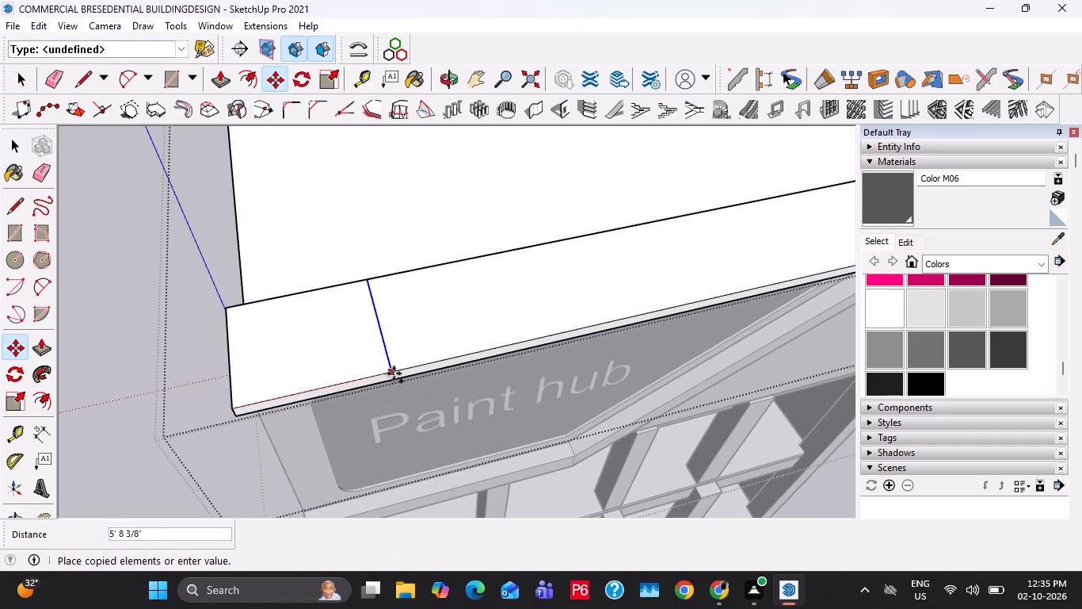
pyautogui.click(404, 373)
# Copy the new cross edge 9" further along the canopy's top face to mark out a narrow strip.
pyautogui.click(407, 373)
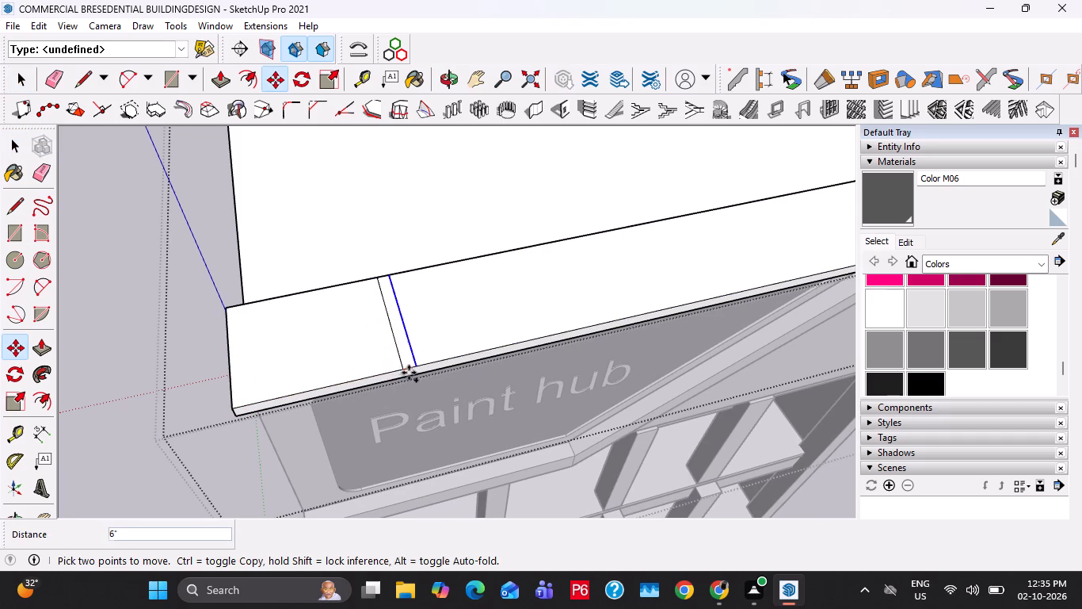
pyautogui.press('9')
pyautogui.hotkey('shift', '"')
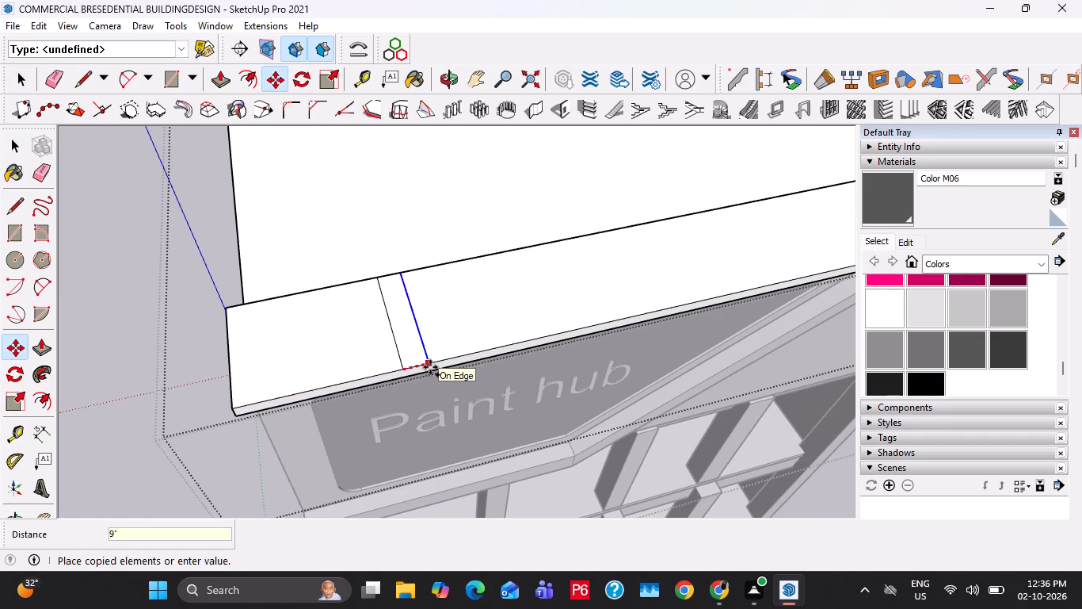
pyautogui.press('Return')
pyautogui.press('space')
# Copy the strip's short front edge inward along the strip, about 1' 2" from the canopy's front edge.
pyautogui.scroll(3, 407, 361)
pyautogui.click(410, 370)
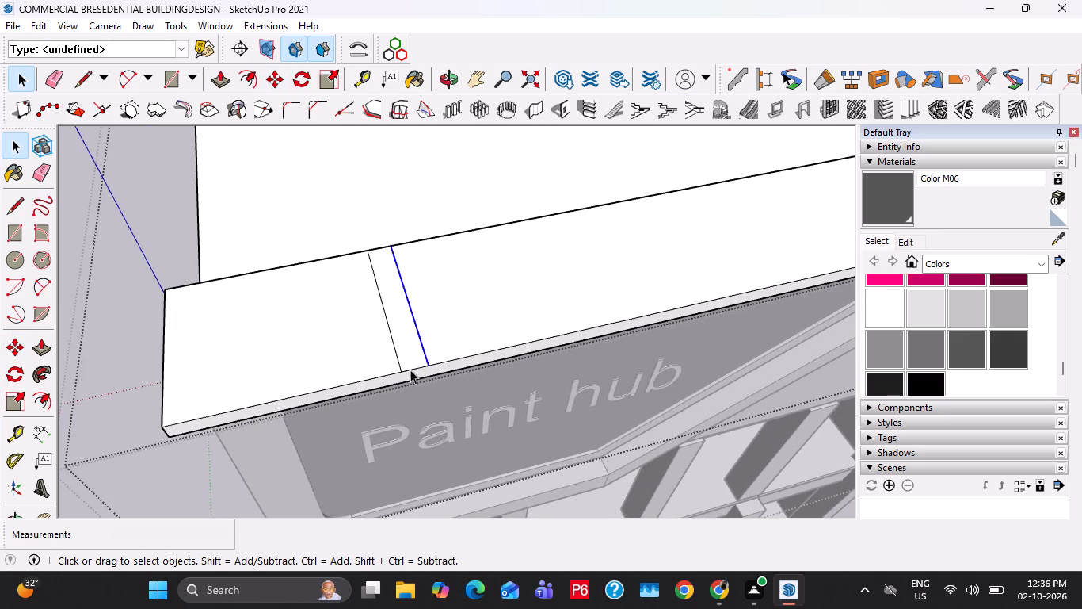
pyautogui.press('m')
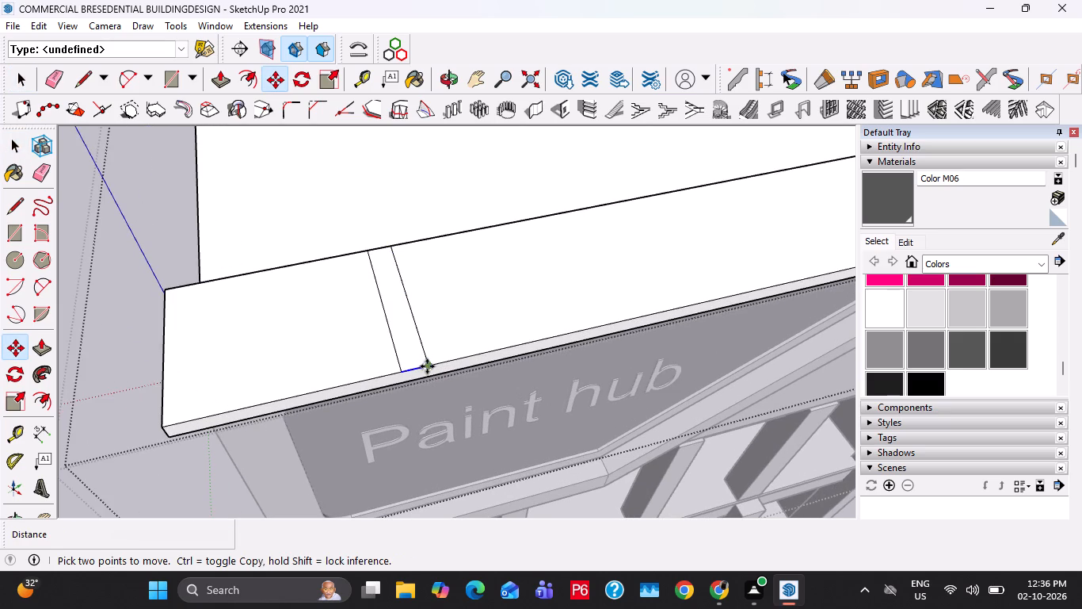
pyautogui.click(428, 366)
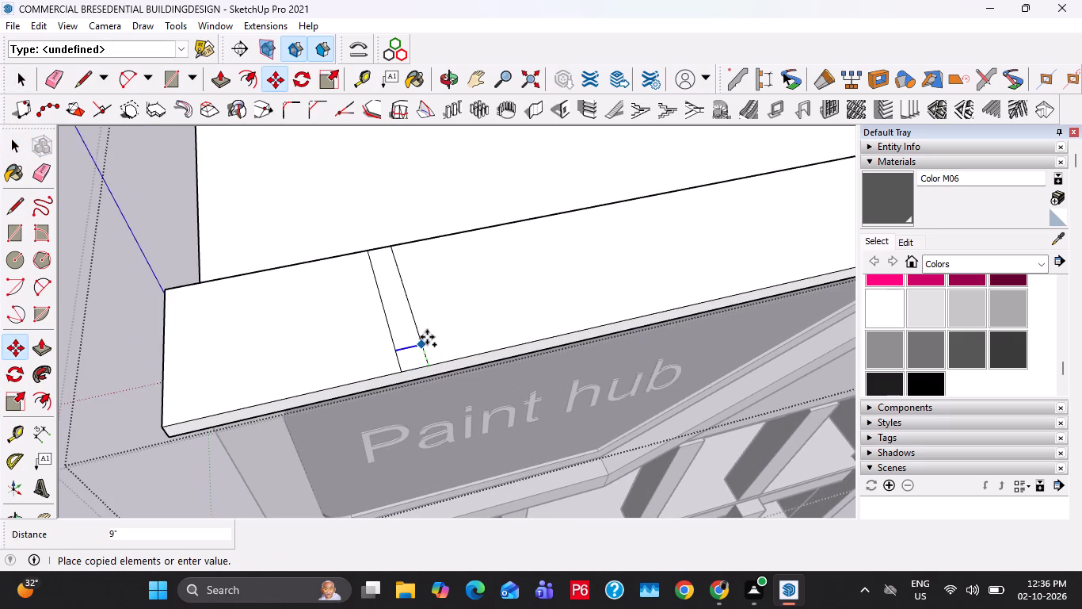
pyautogui.write('9"')
pyautogui.press('Return')
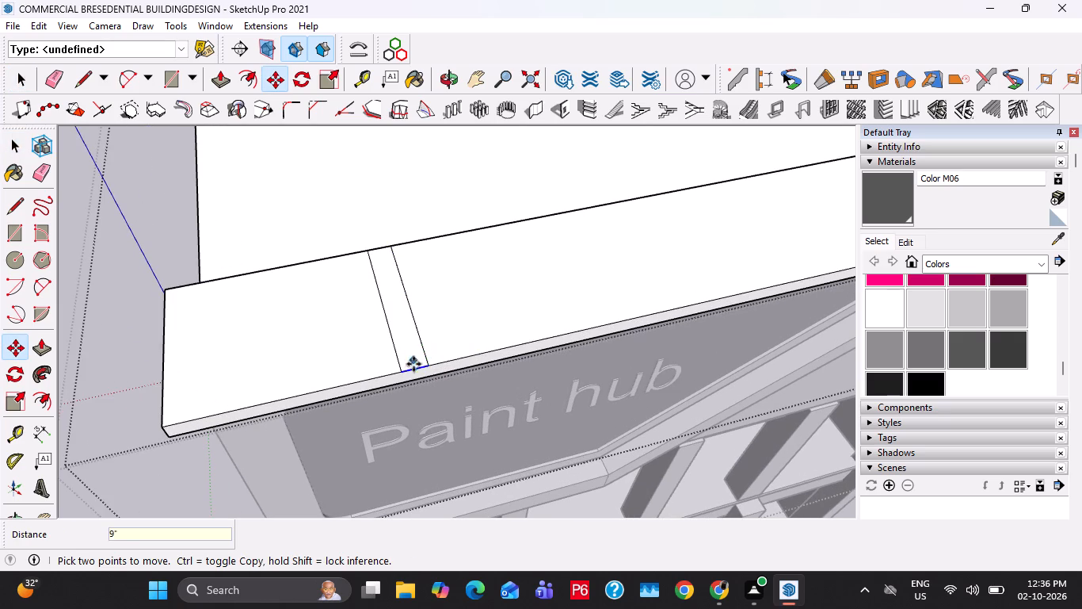
pyautogui.click(424, 364)
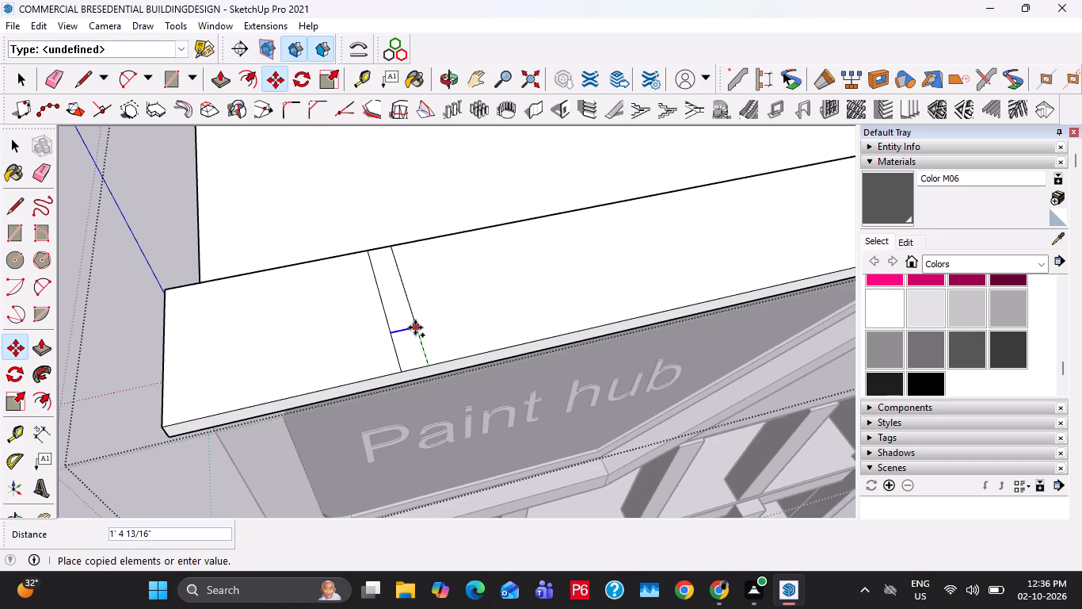
pyautogui.click(415, 334)
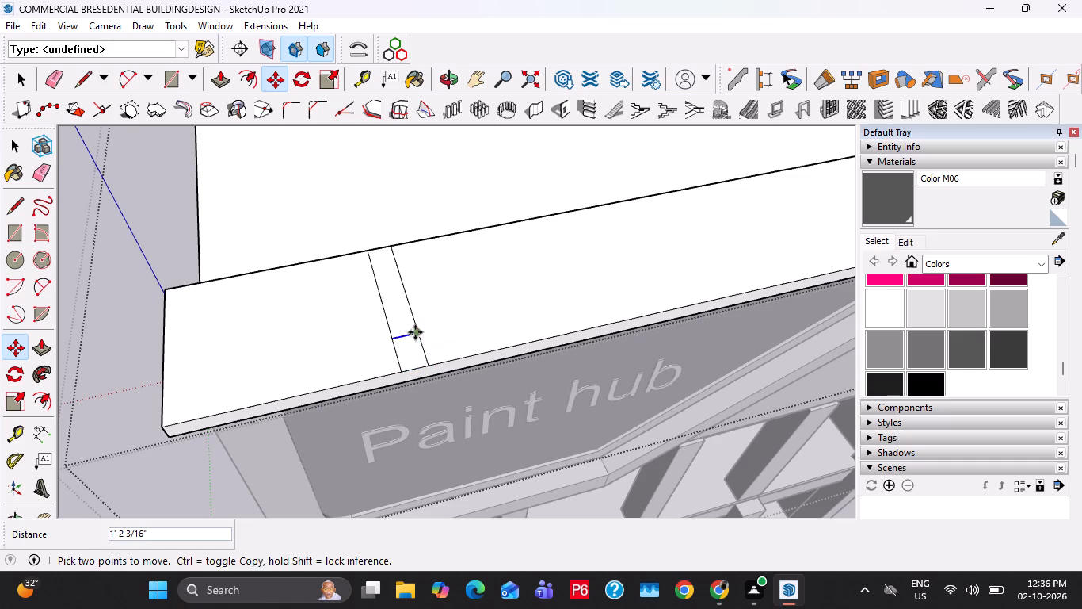
pyautogui.press('space')
pyautogui.press('space')
# Copy the strip's short back edge a small distance inward to mark the rear end of the slot.
pyautogui.click(383, 247)
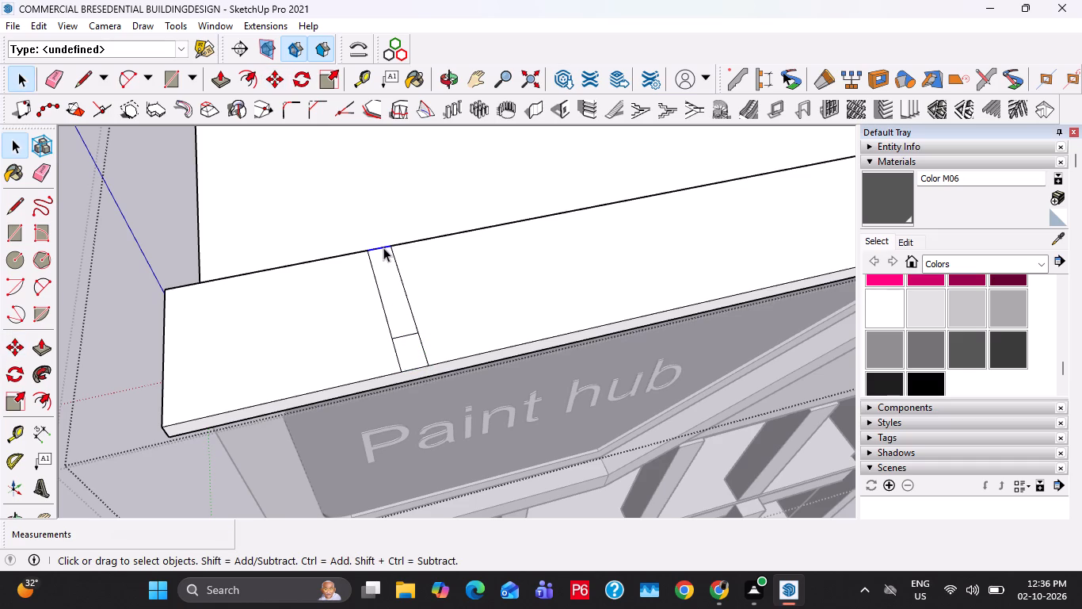
pyautogui.press('m')
pyautogui.click(389, 247)
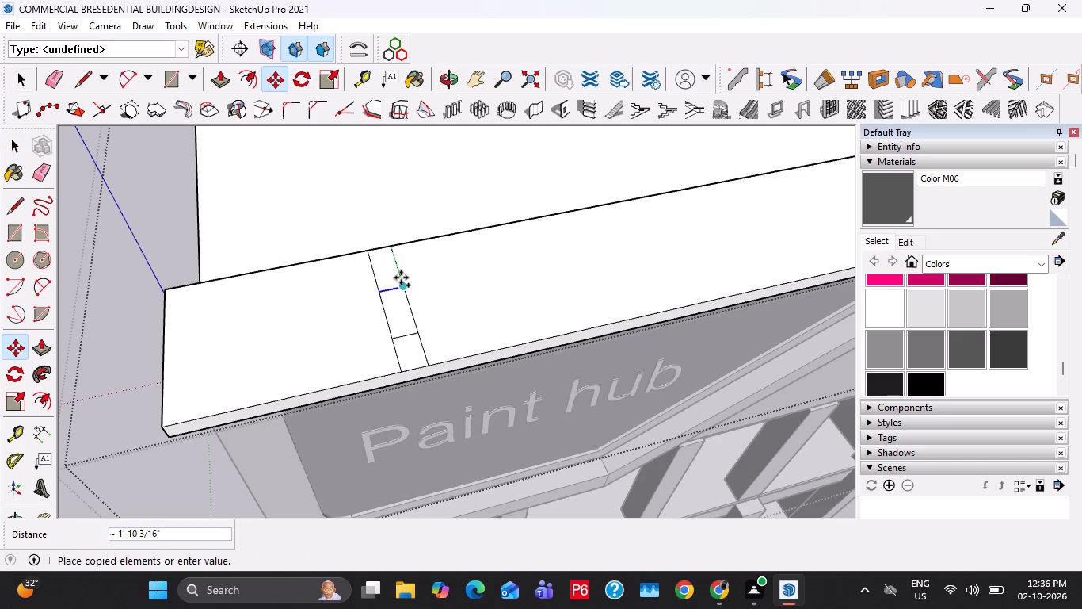
pyautogui.click(401, 264)
pyautogui.press('space')
# Copy the front cross line about 7" along the strip toward the canopy's front edge.
pyautogui.scroll(1, 412, 341)
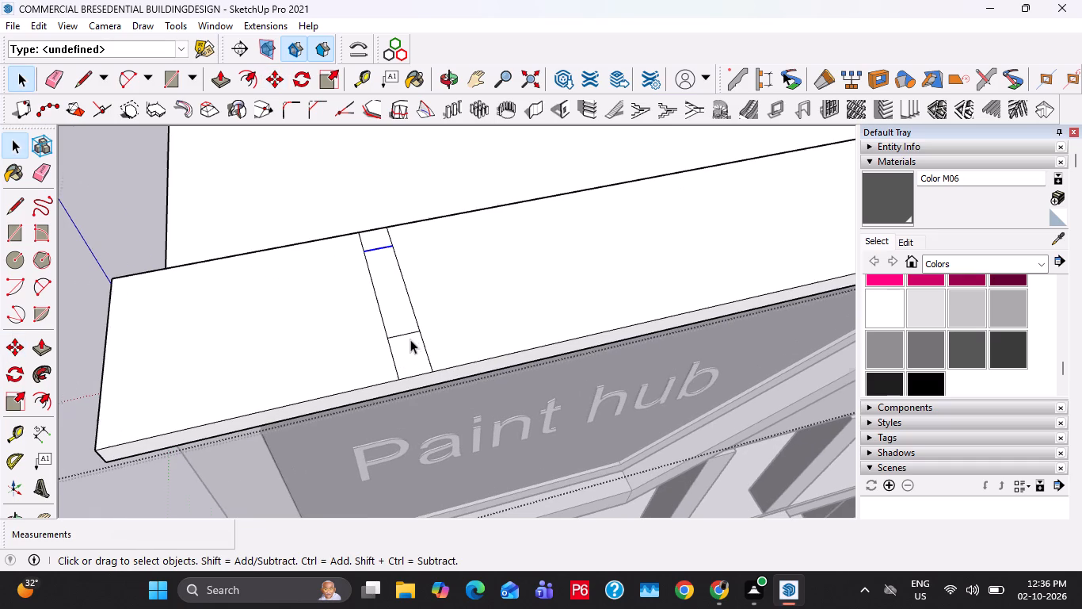
pyautogui.scroll(1, 410, 339)
pyautogui.click(409, 333)
pyautogui.scroll(2, 411, 334)
pyautogui.press('m')
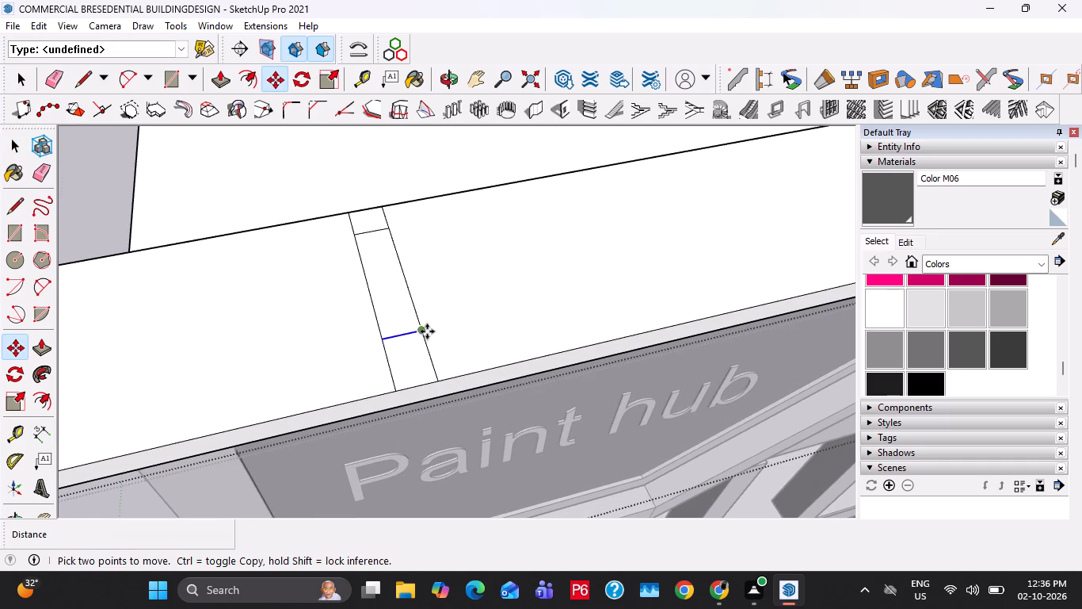
pyautogui.click(427, 331)
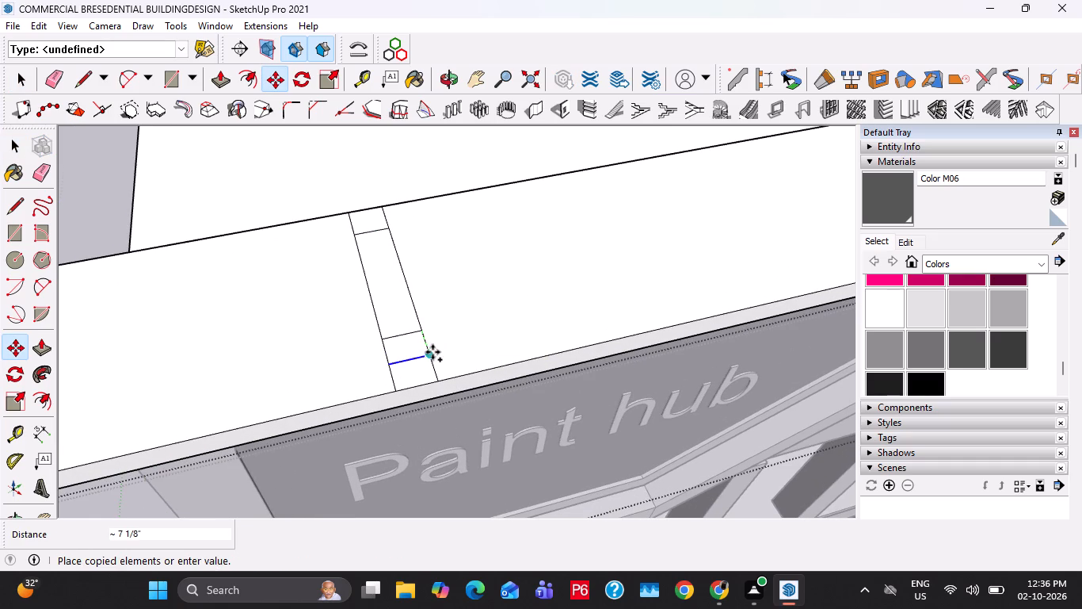
pyautogui.click(432, 353)
pyautogui.press('space')
# Erase the earlier cross line and the strip lines beyond both end lines, leaving one closed slot rectangle.
pyautogui.press('e')
pyautogui.moveTo(405, 339); pyautogui.dragTo(402, 325)
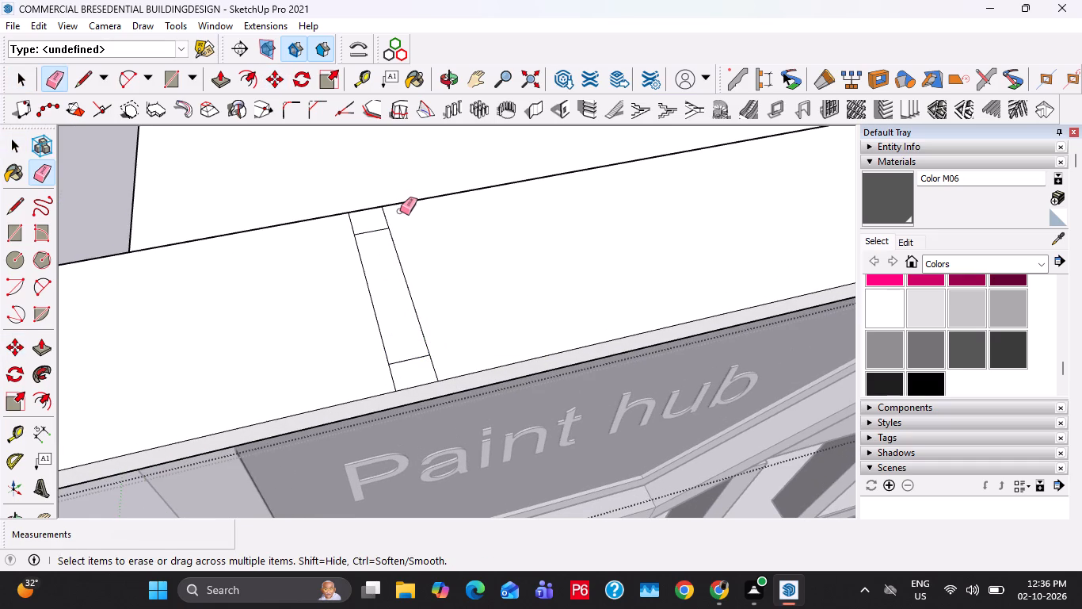
pyautogui.moveTo(391, 217); pyautogui.dragTo(353, 228)
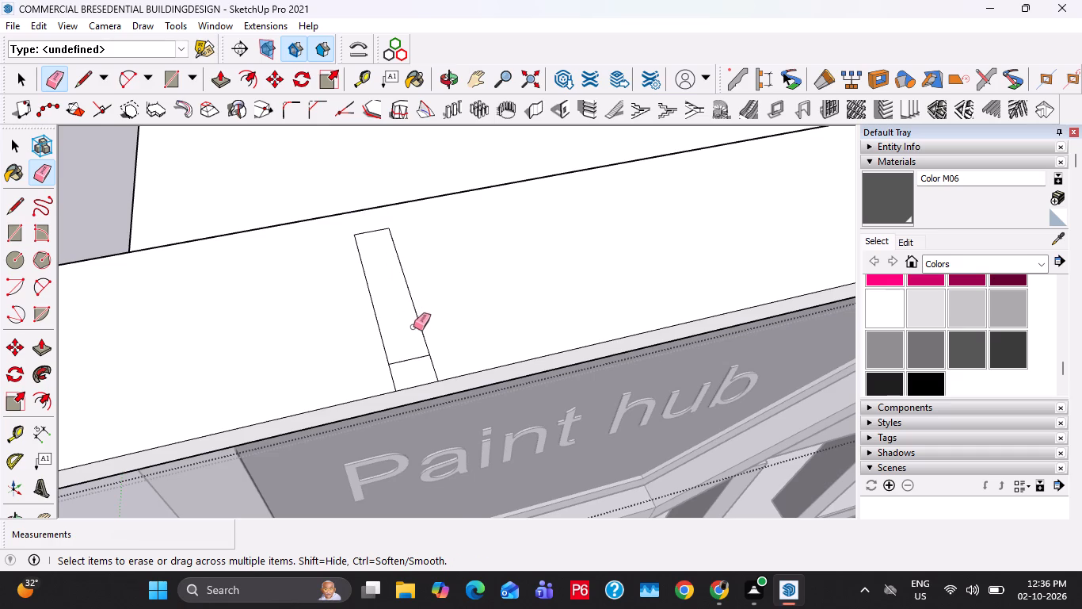
pyautogui.moveTo(433, 370); pyautogui.dragTo(383, 380)
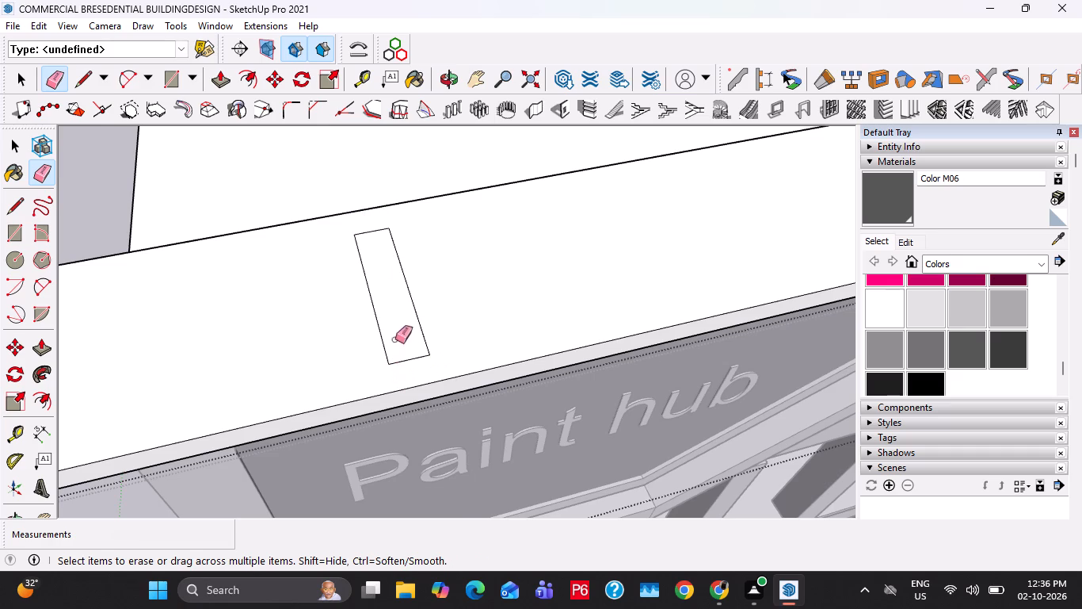
# Copy the slot rectangle about 1' 6" along the canopy's top face to form a pair.
pyautogui.press('space')
pyautogui.doubleClick(400, 321)
pyautogui.scroll(-4, 399, 321)
pyautogui.press('m')
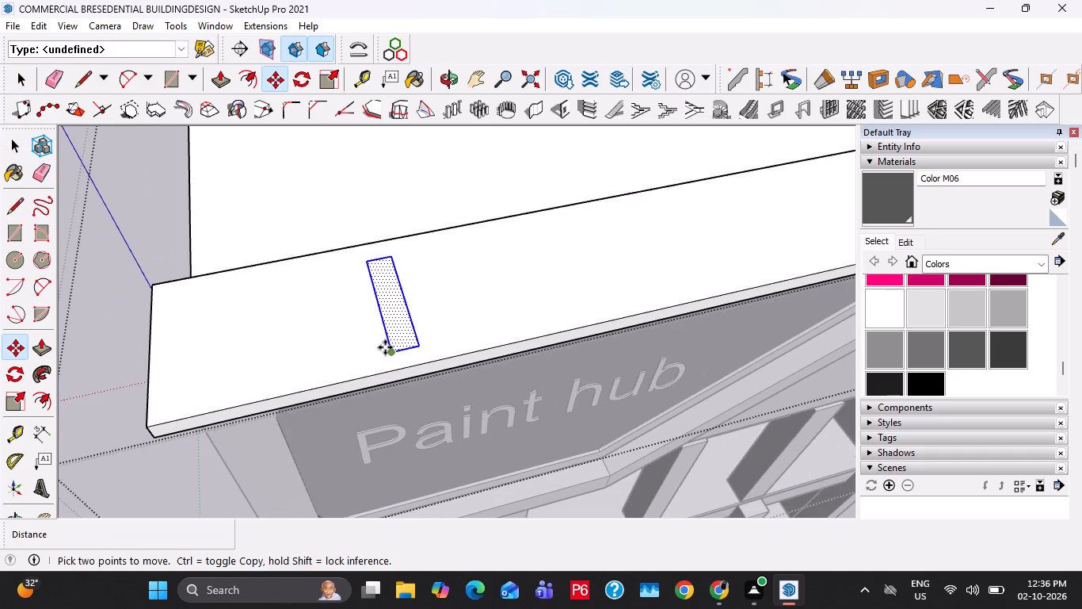
pyautogui.click(386, 349)
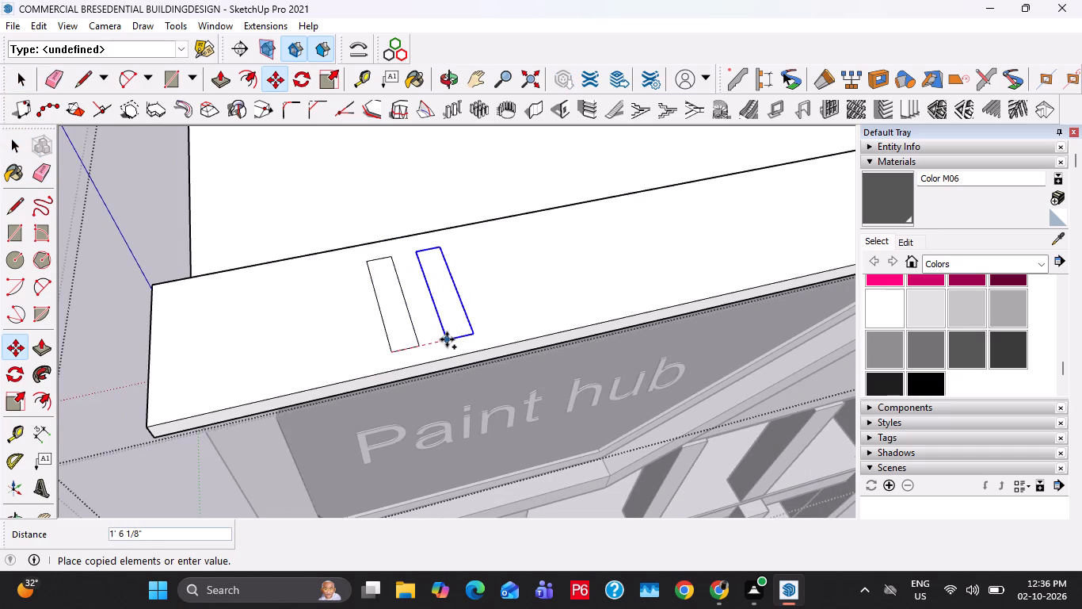
pyautogui.click(447, 339)
pyautogui.press('space')
# Copy the pair of slot rectangles three times along the canopy, offsetting the first copy about 9' 3" and the second about 8' 3".
pyautogui.keyDown('ctrl'); pyautogui.doubleClick(396, 324); pyautogui.keyUp('ctrl')
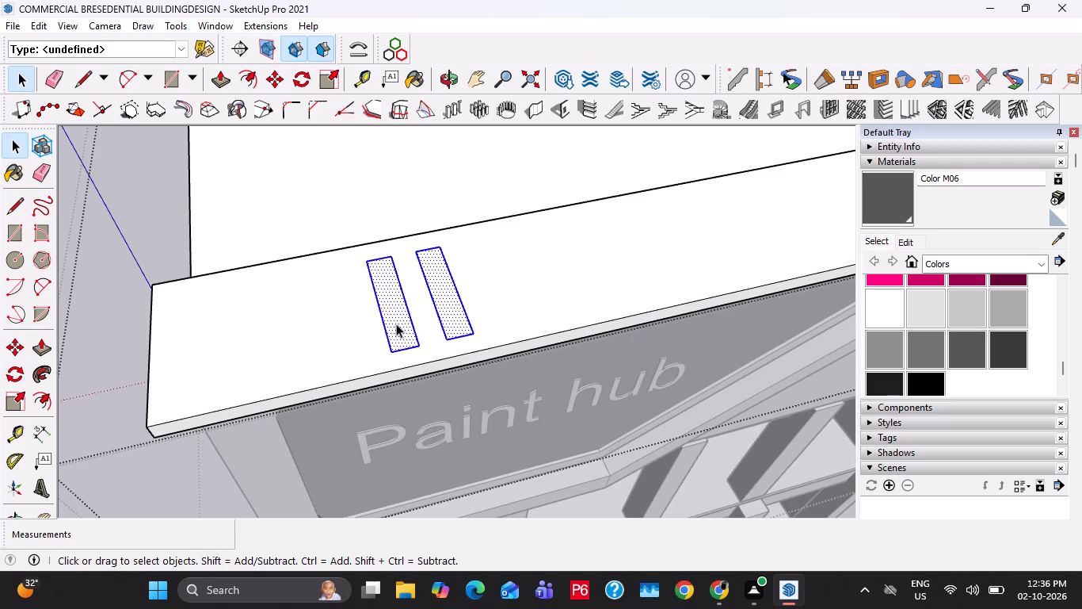
pyautogui.scroll(-4, 396, 324)
pyautogui.press('m')
pyautogui.click(394, 343)
pyautogui.scroll(-4, 543, 316)
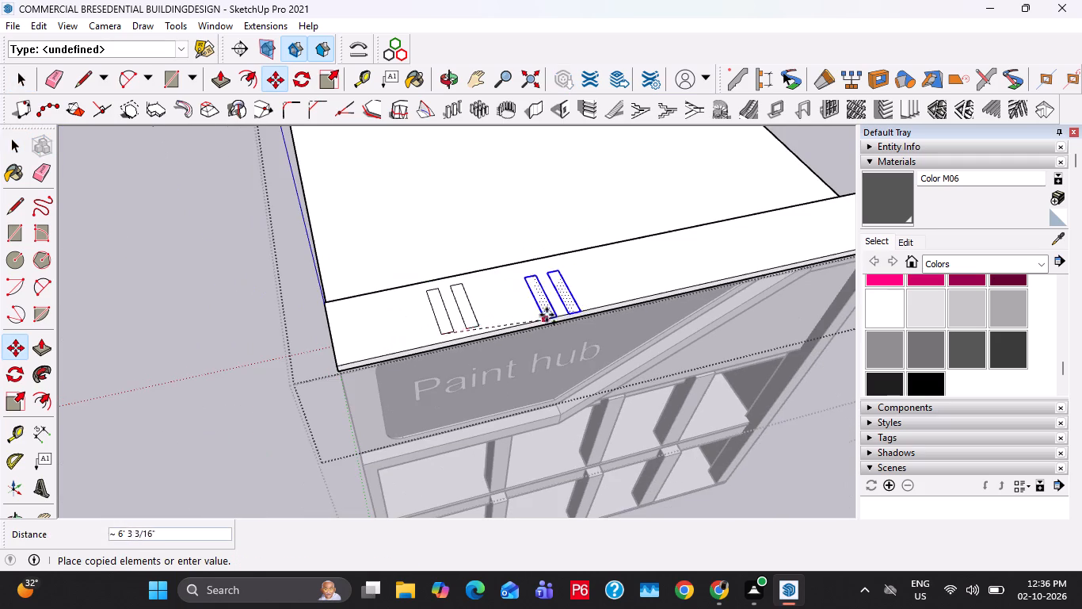
pyautogui.click(589, 301)
pyautogui.keyDown('ctrl'); pyautogui.click(588, 303); pyautogui.keyUp('ctrl')
pyautogui.keyDown('shift'); pyautogui.moveTo(703, 282); pyautogui.dragTo(625, 301, button='middle'); pyautogui.keyUp('shift')
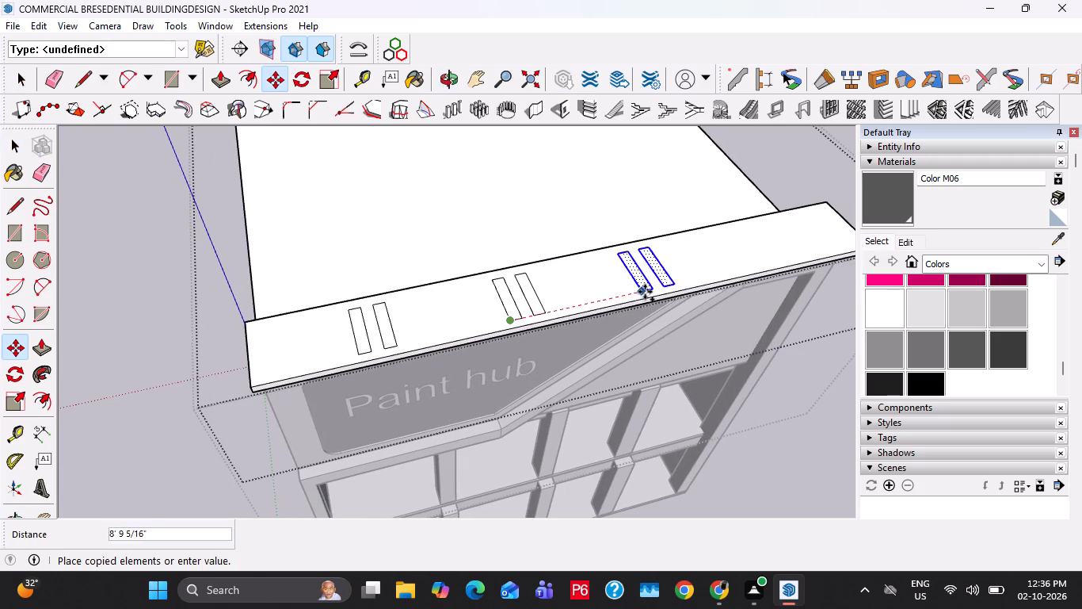
pyautogui.click(634, 289)
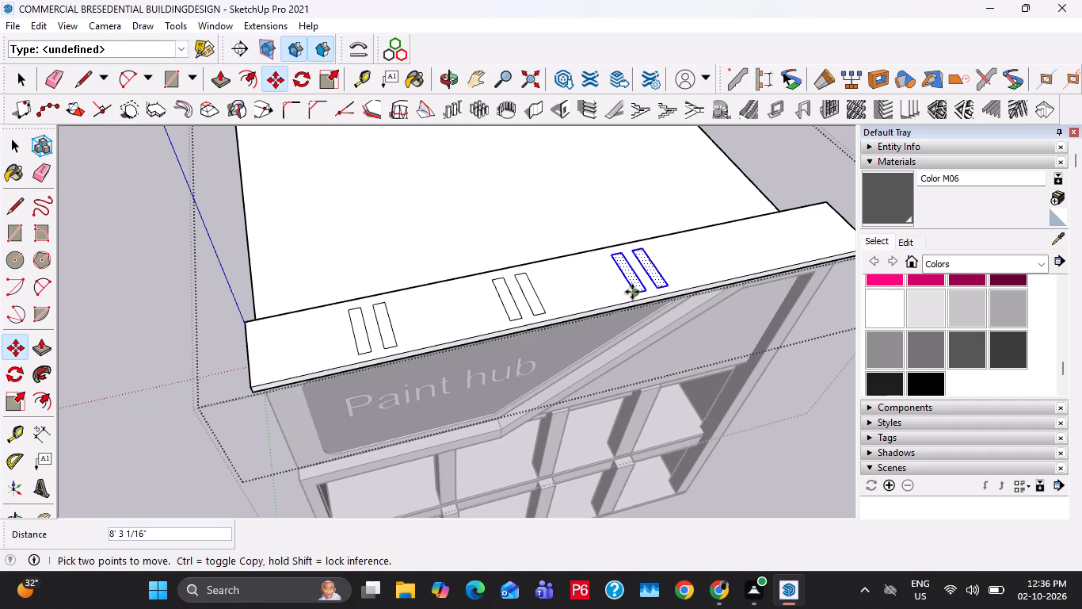
pyautogui.click(632, 292)
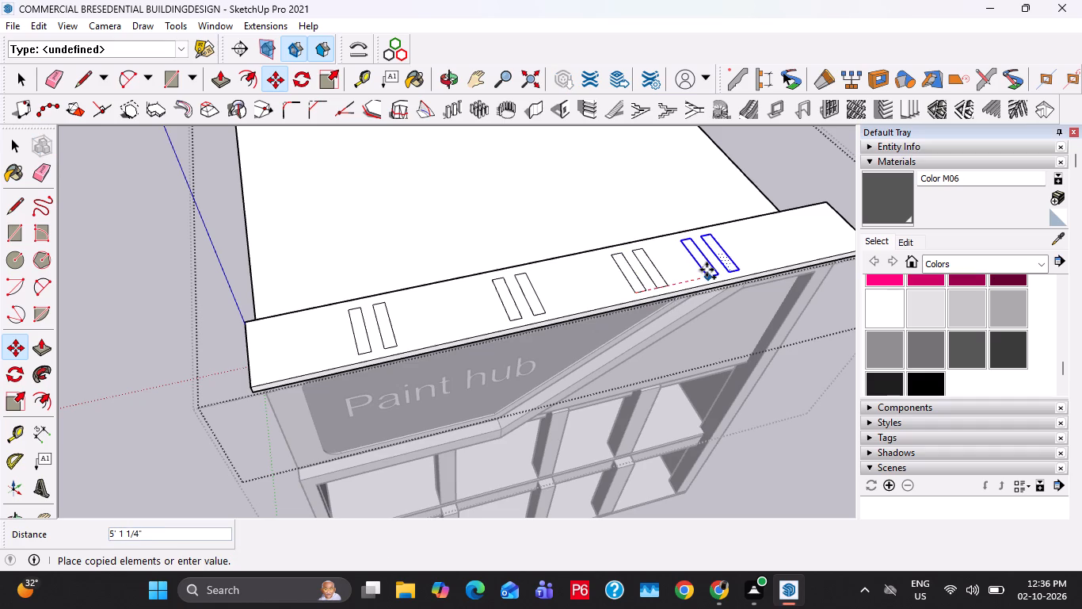
pyautogui.click(759, 261)
pyautogui.press('space')
# Push the first pair of slot rectangles down through the canopy slab to cut openings.
pyautogui.scroll(-5, 447, 285)
pyautogui.scroll(3, 371, 274)
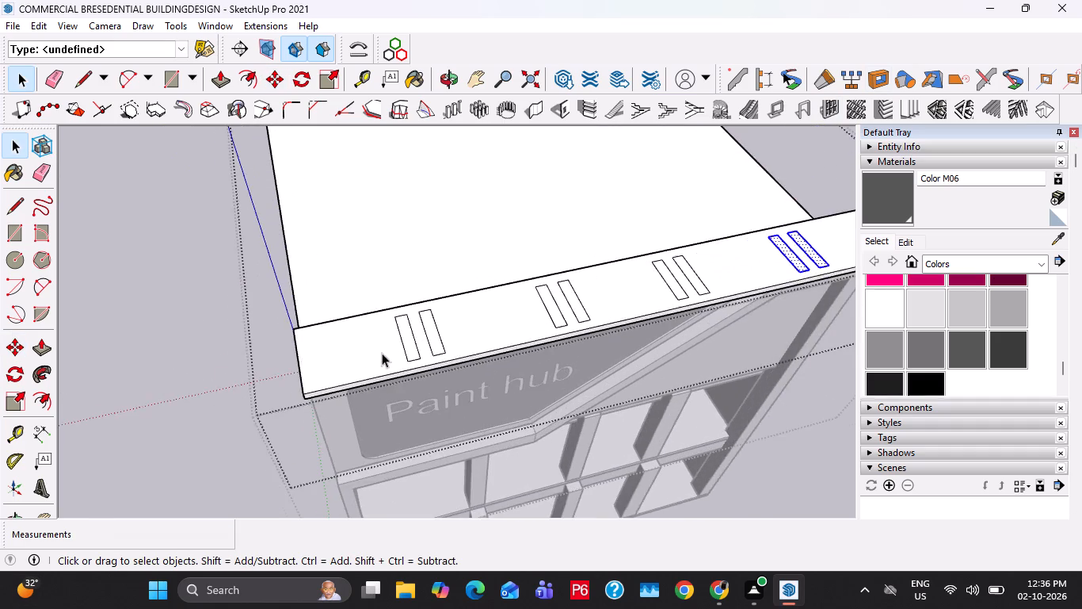
pyautogui.scroll(2, 382, 353)
pyautogui.keyDown('shift'); pyautogui.moveTo(382, 354); pyautogui.dragTo(387, 278, button='middle'); pyautogui.keyUp('shift')
pyautogui.scroll(2, 411, 277)
pyautogui.click(421, 266)
pyautogui.press('p')
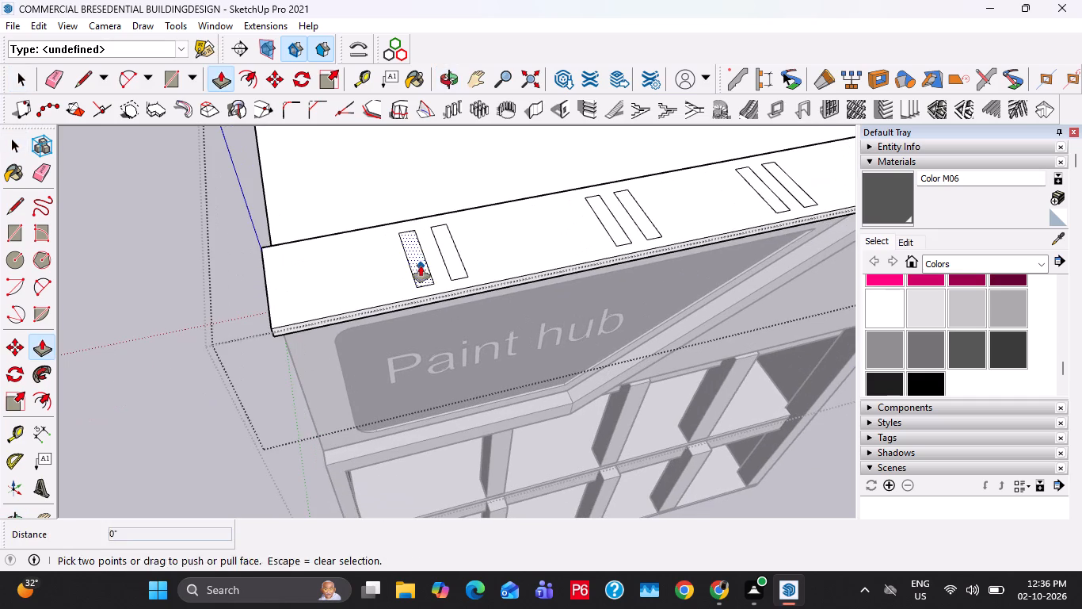
pyautogui.click(421, 266)
pyautogui.click(448, 300)
pyautogui.doubleClick(459, 269)
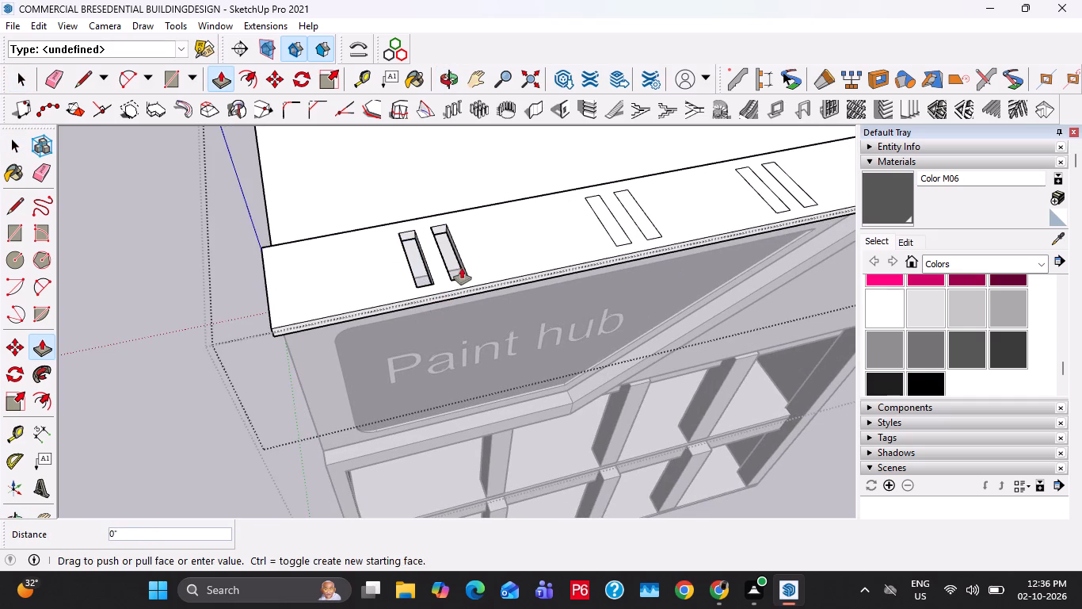
# Repeat the same push on the remaining three pairs of slot rectangles along the canopy.
pyautogui.doubleClick(623, 236)
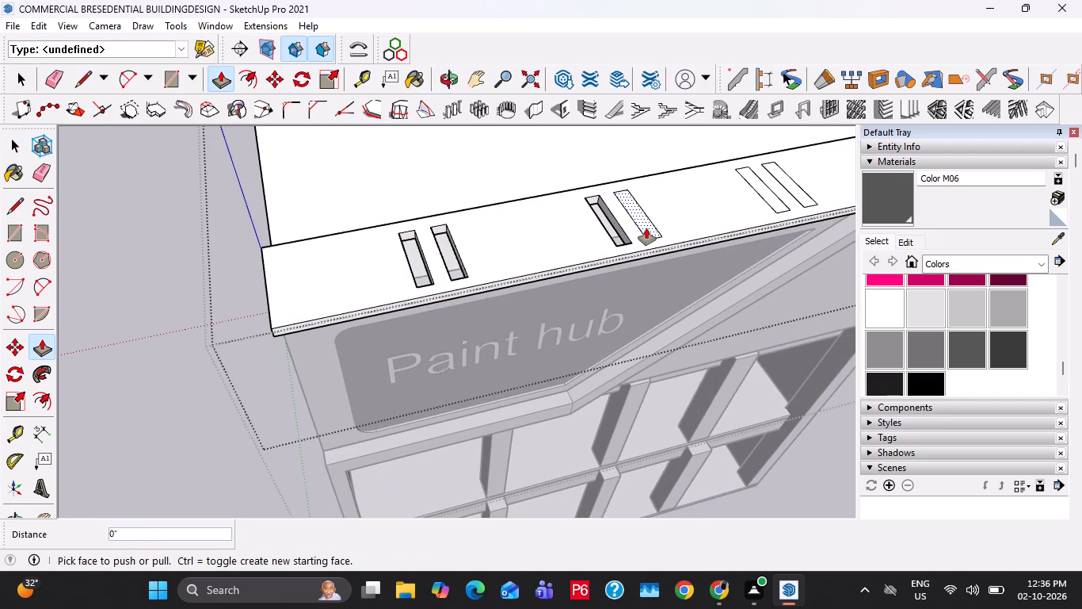
pyautogui.doubleClick(646, 229)
pyautogui.keyDown('shift'); pyautogui.moveTo(768, 269); pyautogui.dragTo(602, 282, button='middle'); pyautogui.keyUp('shift')
pyautogui.doubleClick(600, 205)
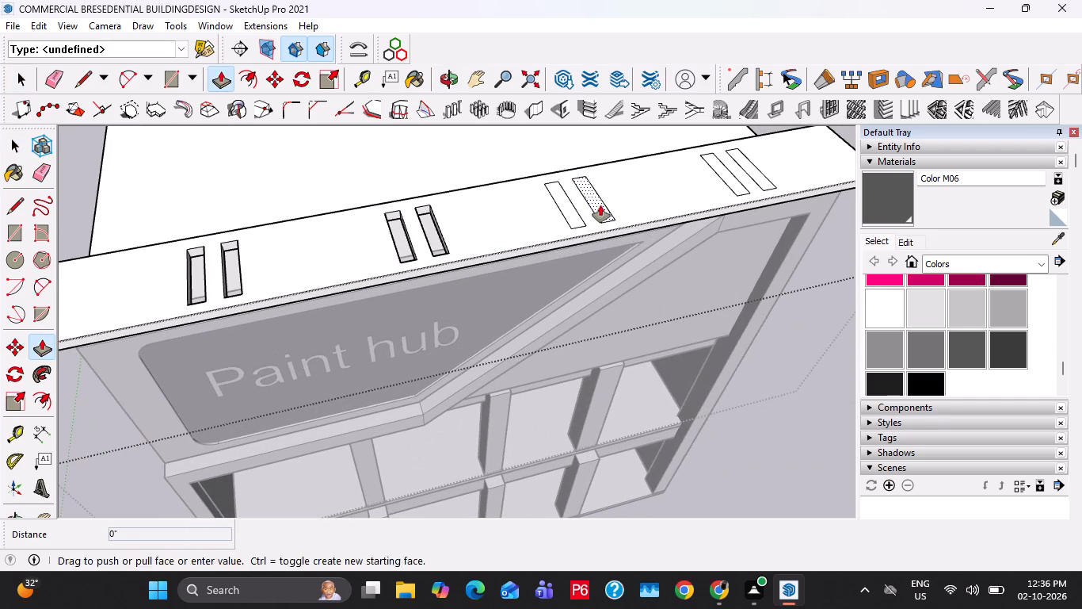
pyautogui.doubleClick(577, 221)
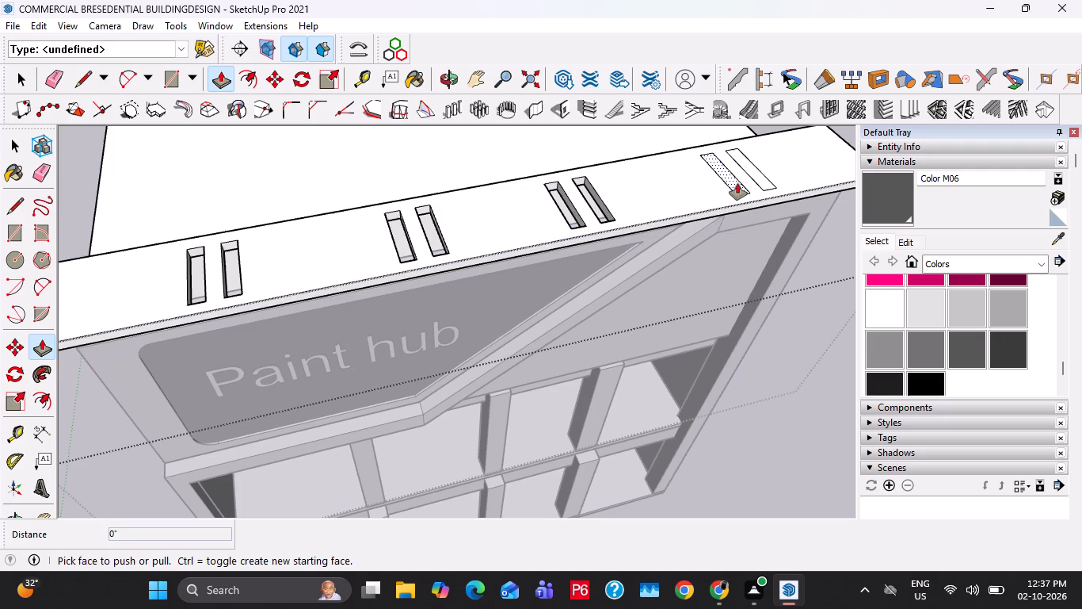
pyautogui.doubleClick(737, 183)
pyautogui.doubleClick(760, 174)
# Exit the roof slab group and compare the canopy and sign area with the Paint Hub reference image.
pyautogui.scroll(-5, 492, 317)
pyautogui.moveTo(472, 328); pyautogui.dragTo(434, 220, button='middle')
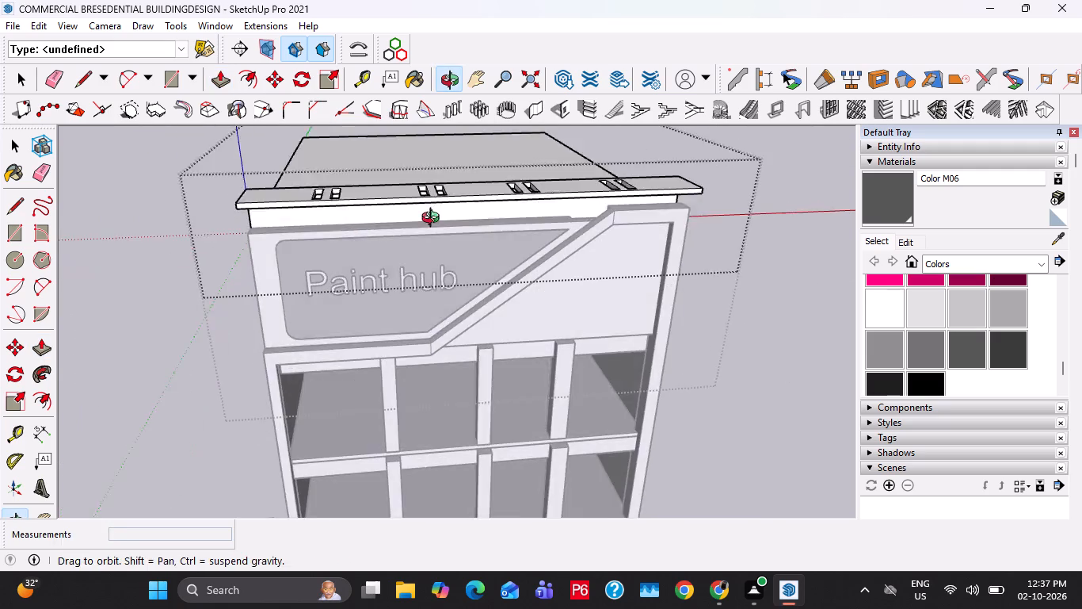
pyautogui.moveTo(434, 220); pyautogui.dragTo(432, 210, button='middle')
pyautogui.scroll(-5, 424, 204)
pyautogui.moveTo(402, 262); pyautogui.dragTo(366, 203, button='middle')
pyautogui.press('space')
pyautogui.scroll(9, 289, 372)
pyautogui.press('Escape')
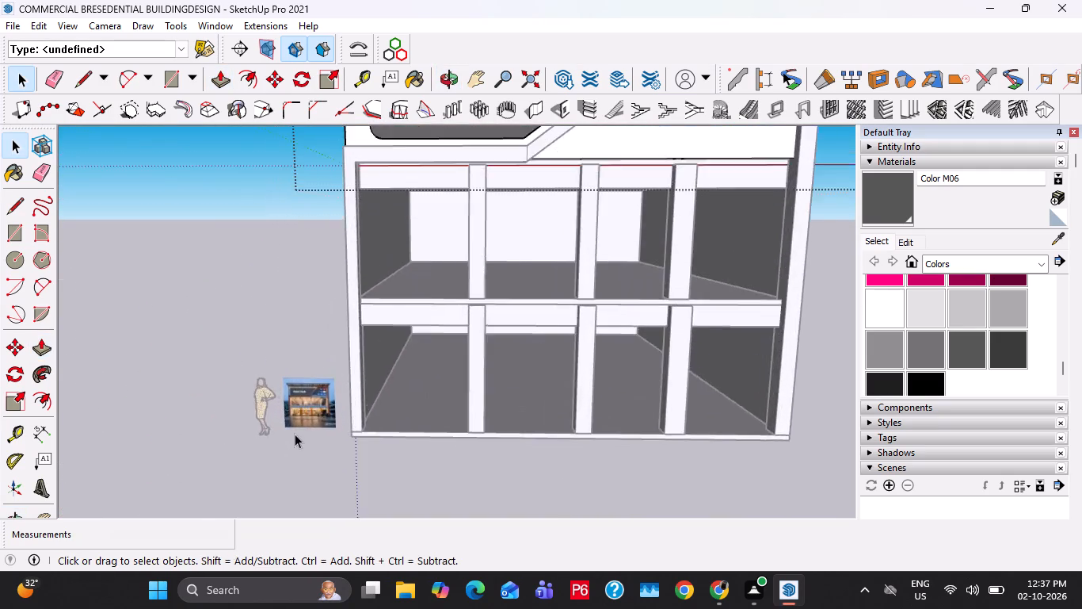
pyautogui.scroll(19, 295, 434)
pyautogui.press('Escape')
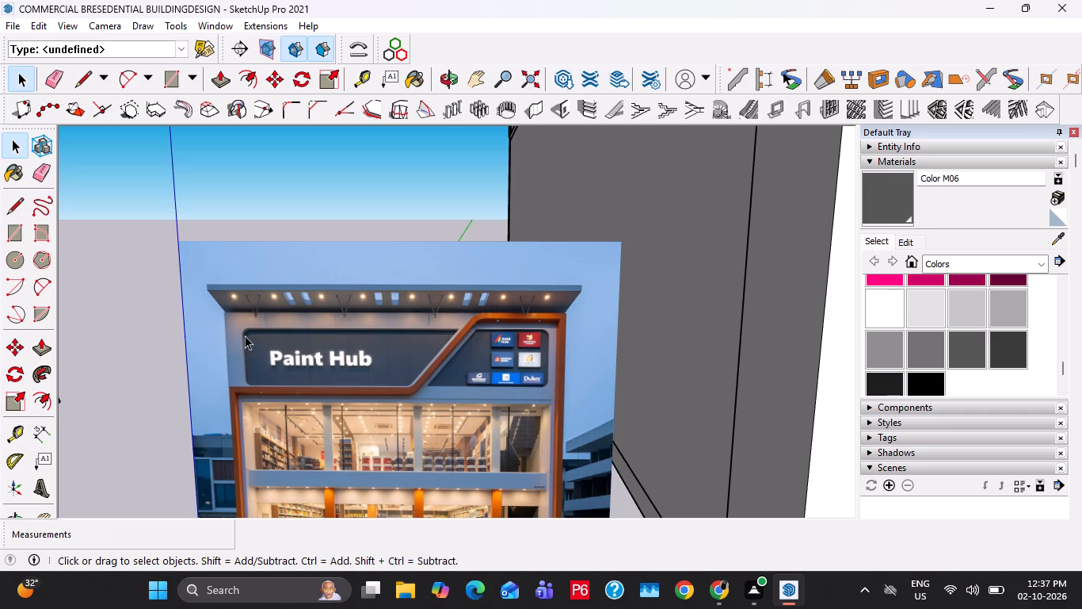
pyautogui.scroll(-15, 273, 332)
pyautogui.keyDown('shift'); pyautogui.moveTo(455, 272); pyautogui.dragTo(257, 382, button='middle'); pyautogui.keyUp('shift')
pyautogui.keyDown('shift'); pyautogui.scroll(-8, 373, 311); pyautogui.keyUp('shift')
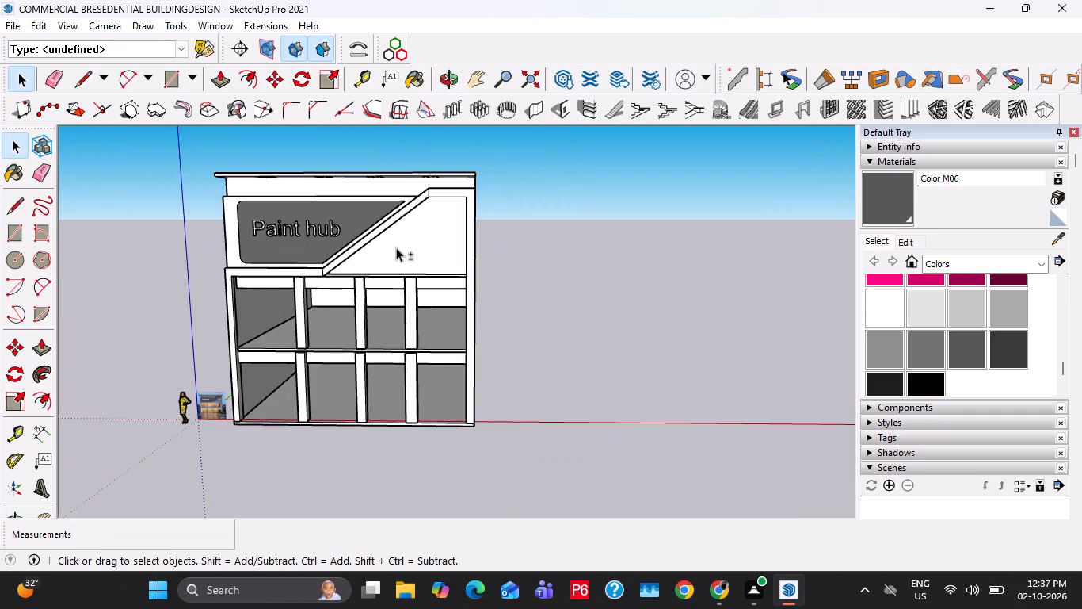
# Offset the edges of the blank panel beside the Paint hub sign inward to form a narrow border.
pyautogui.keyDown('shift'); pyautogui.scroll(4, 396, 244); pyautogui.keyUp('shift')
pyautogui.doubleClick(396, 244)
pyautogui.keyDown('shift'); pyautogui.moveTo(395, 251); pyautogui.dragTo(547, 202, button='middle'); pyautogui.keyUp('shift')
pyautogui.click(549, 193)
pyautogui.scroll(3, 540, 198)
pyautogui.tripleClick(538, 204)
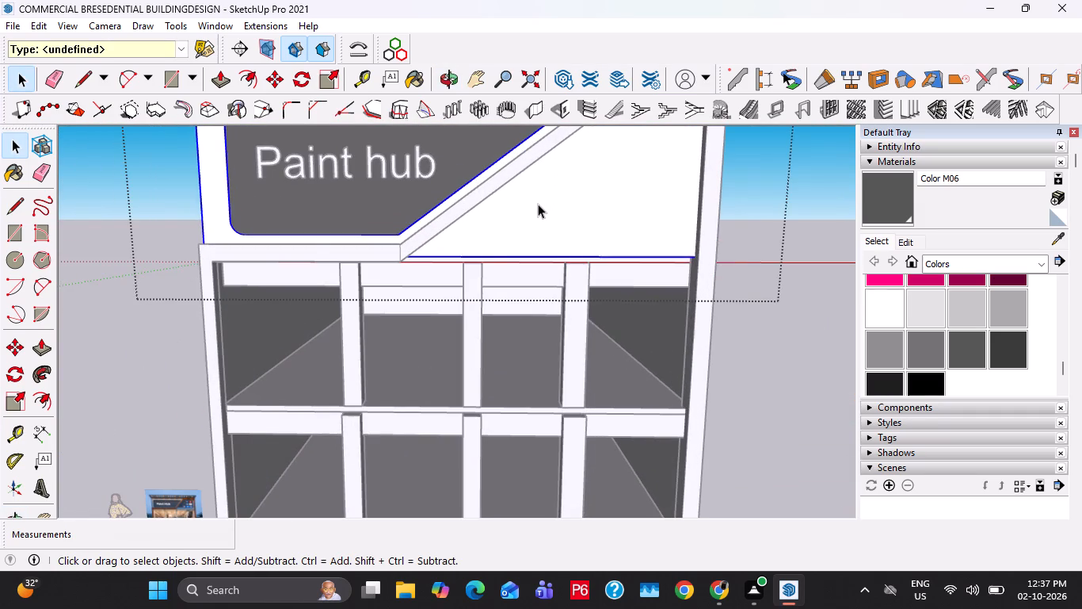
pyautogui.scroll(-3, 538, 207)
pyautogui.click(542, 210)
pyautogui.scroll(-4, 539, 215)
pyautogui.keyDown('shift'); pyautogui.moveTo(496, 261); pyautogui.dragTo(527, 206, button='middle'); pyautogui.keyUp('shift')
pyautogui.scroll(6, 410, 288)
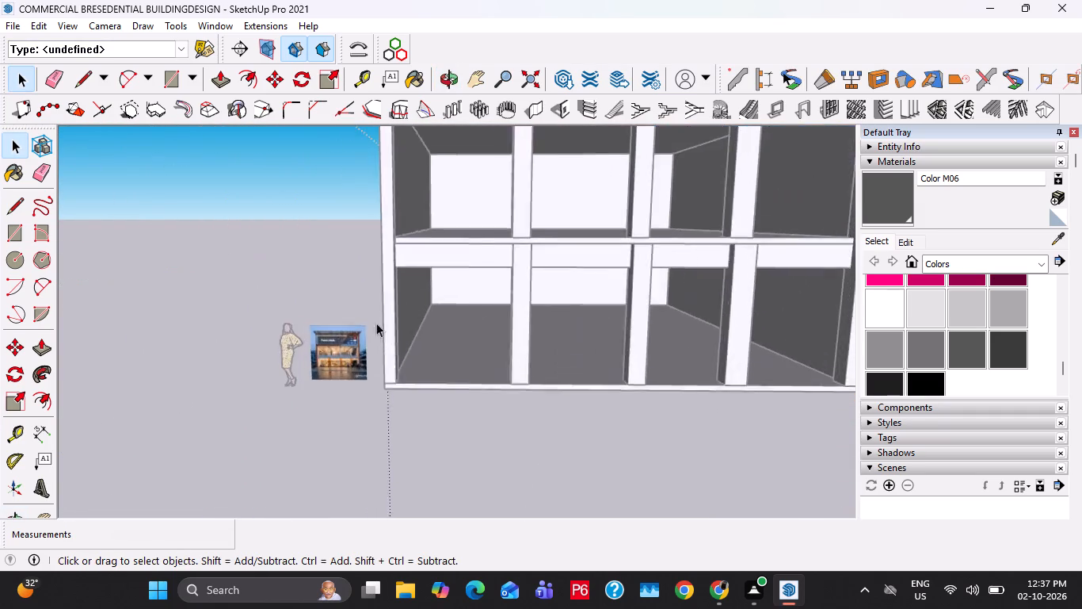
pyautogui.scroll(15, 376, 323)
pyautogui.scroll(-9, 343, 329)
pyautogui.keyDown('shift'); pyautogui.moveTo(745, 246); pyautogui.dragTo(531, 417, button='middle'); pyautogui.keyUp('shift')
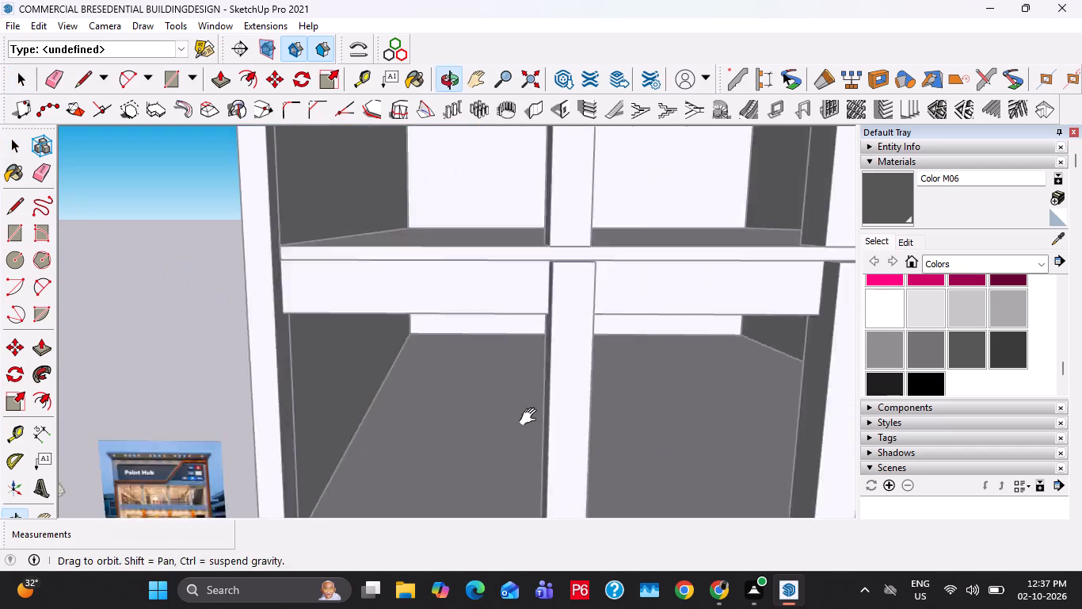
pyautogui.keyDown('shift'); pyautogui.moveTo(531, 417); pyautogui.dragTo(440, 422, button='middle'); pyautogui.keyUp('shift')
pyautogui.keyDown('shift'); pyautogui.scroll(-16, 431, 419); pyautogui.keyUp('shift')
pyautogui.keyDown('shift'); pyautogui.moveTo(566, 255); pyautogui.dragTo(544, 310, button='middle'); pyautogui.keyUp('shift')
pyautogui.scroll(8, 559, 257)
pyautogui.press('f')
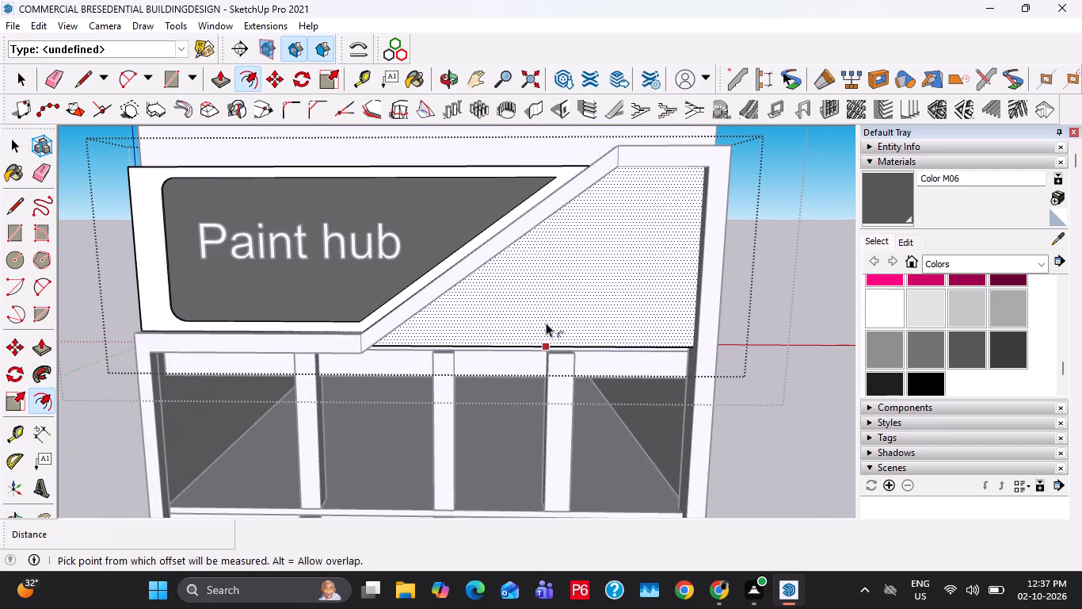
pyautogui.click(545, 331)
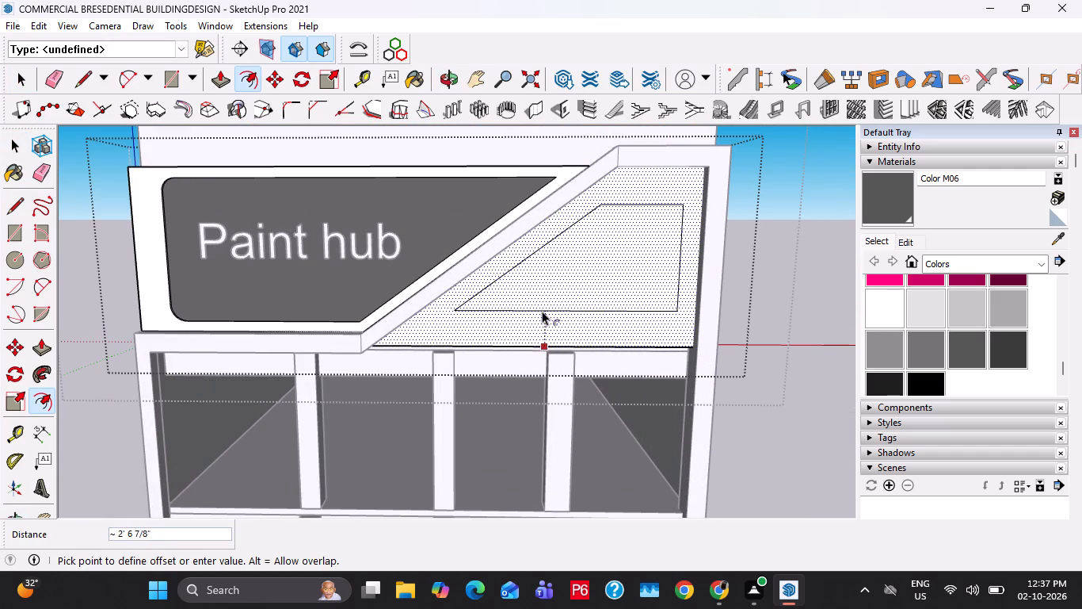
pyautogui.click(541, 319)
pyautogui.press('space')
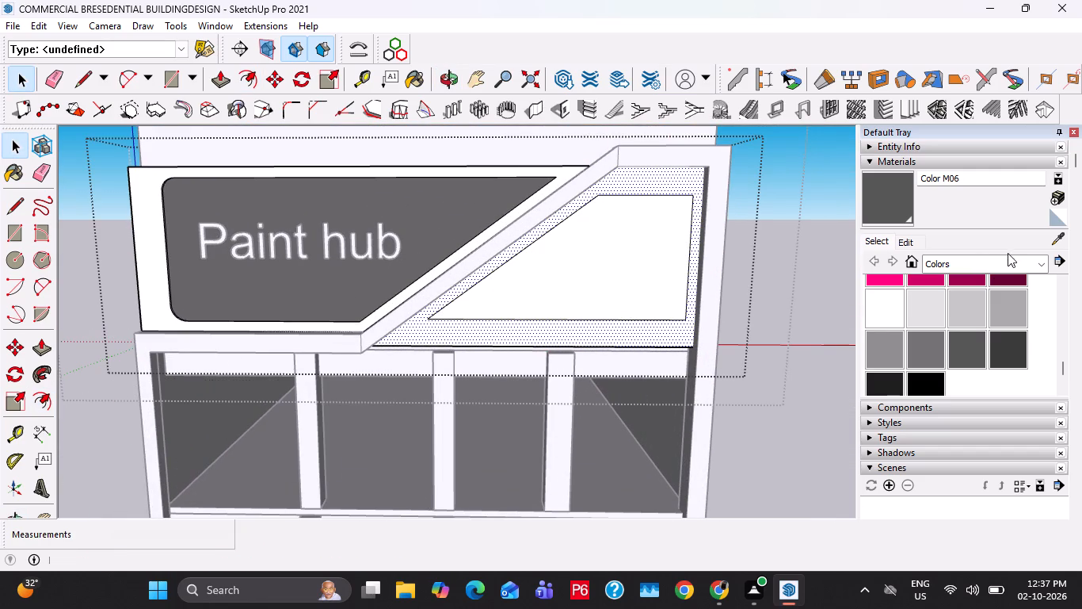
# Sample the dark grey from the Paint hub sign panel, apply it to the inset face beside it, and exit the group.
pyautogui.click(1064, 237)
pyautogui.click(390, 209)
pyautogui.click(581, 275)
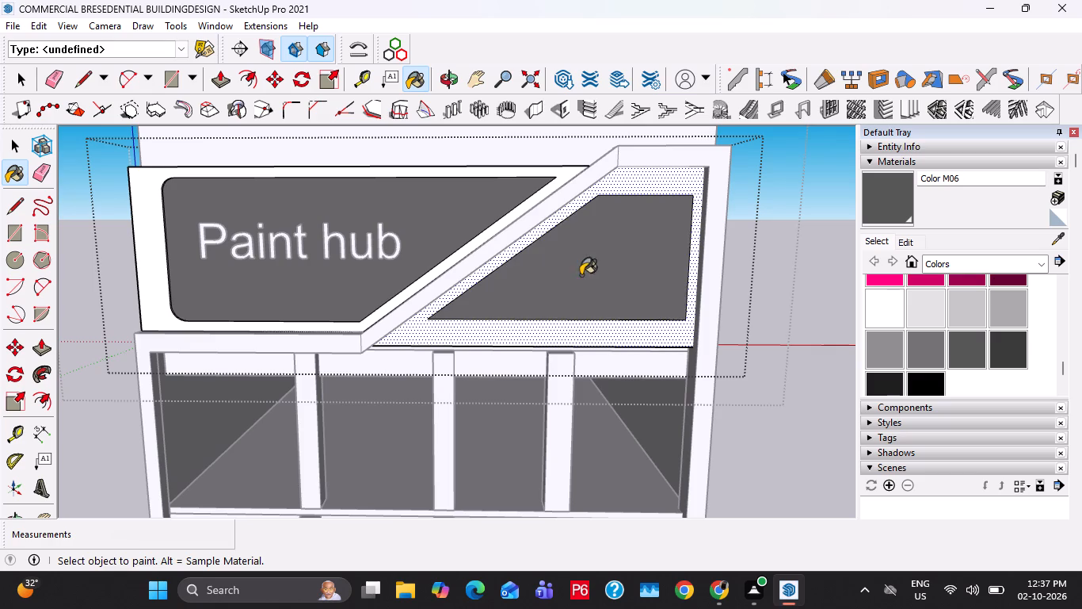
pyautogui.press('space')
pyautogui.press('Escape')
pyautogui.scroll(-5, 593, 252)
pyautogui.press('Escape')
pyautogui.press('space')
pyautogui.press('Escape')
# Examine the Paint Hub reference image for the colours of the facade frame, columns and floor bands.
pyautogui.scroll(-5, 589, 252)
pyautogui.keyDown('shift'); pyautogui.moveTo(406, 309); pyautogui.dragTo(413, 220, button='middle'); pyautogui.keyUp('shift')
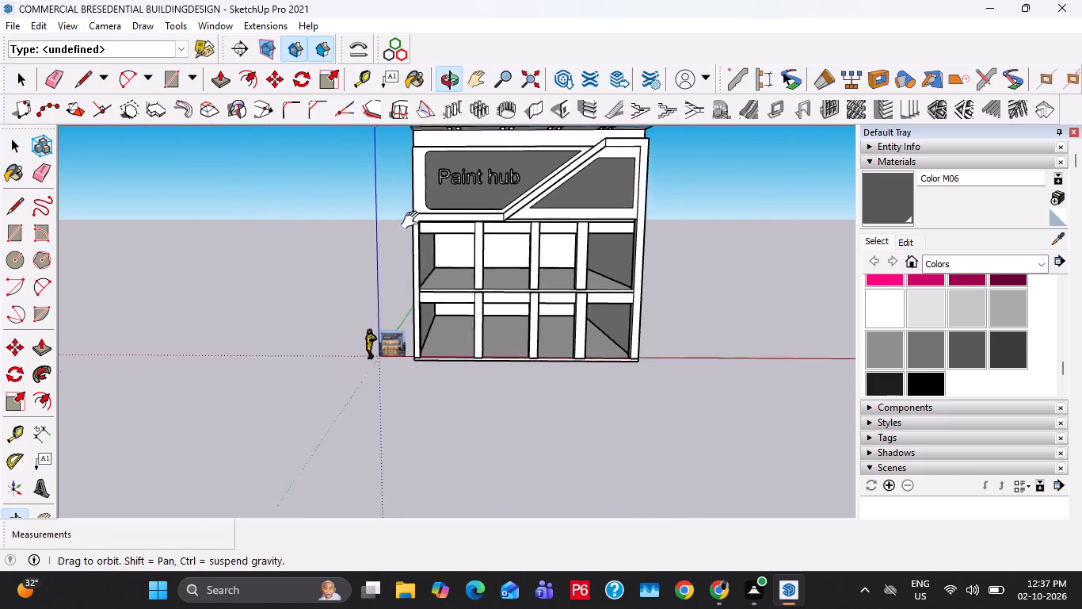
pyautogui.keyDown('shift'); pyautogui.moveTo(413, 220); pyautogui.dragTo(414, 214, button='middle'); pyautogui.keyUp('shift')
pyautogui.scroll(9, 363, 344)
pyautogui.scroll(-1, 348, 367)
pyautogui.scroll(11, 348, 367)
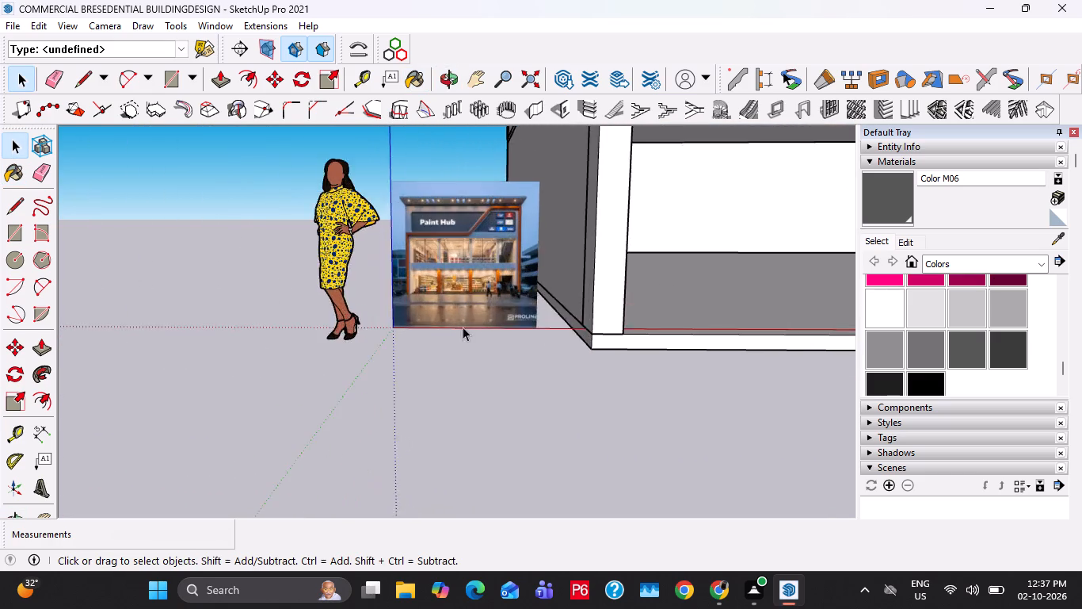
pyautogui.scroll(10, 463, 327)
pyautogui.keyDown('shift'); pyautogui.moveTo(454, 260); pyautogui.dragTo(363, 330, button='middle'); pyautogui.keyUp('shift')
pyautogui.keyDown('shift'); pyautogui.scroll(3, 300, 282); pyautogui.keyUp('shift')
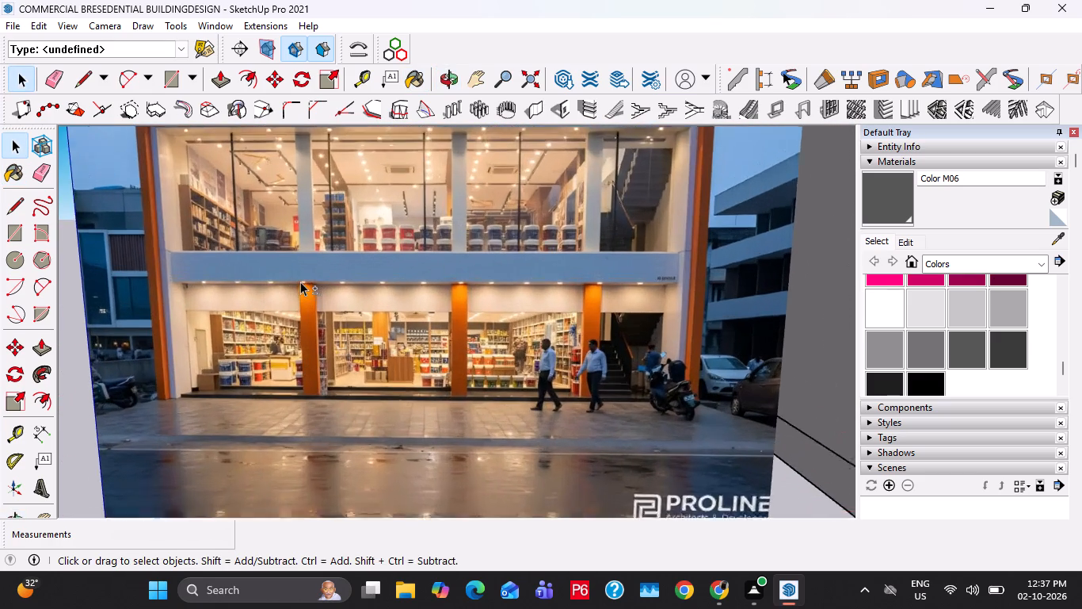
pyautogui.keyDown('shift'); pyautogui.scroll(2, 300, 282); pyautogui.keyUp('shift')
pyautogui.keyDown('shift'); pyautogui.moveTo(299, 284); pyautogui.dragTo(279, 365, button='middle'); pyautogui.keyUp('shift')
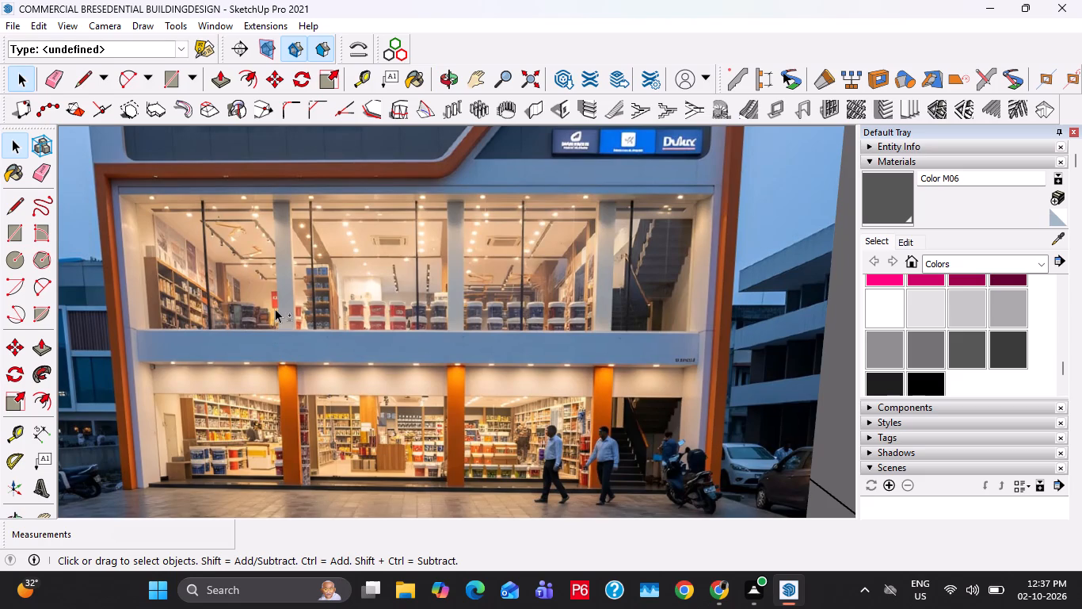
pyautogui.keyDown('shift'); pyautogui.scroll(-3, 275, 304); pyautogui.keyUp('shift')
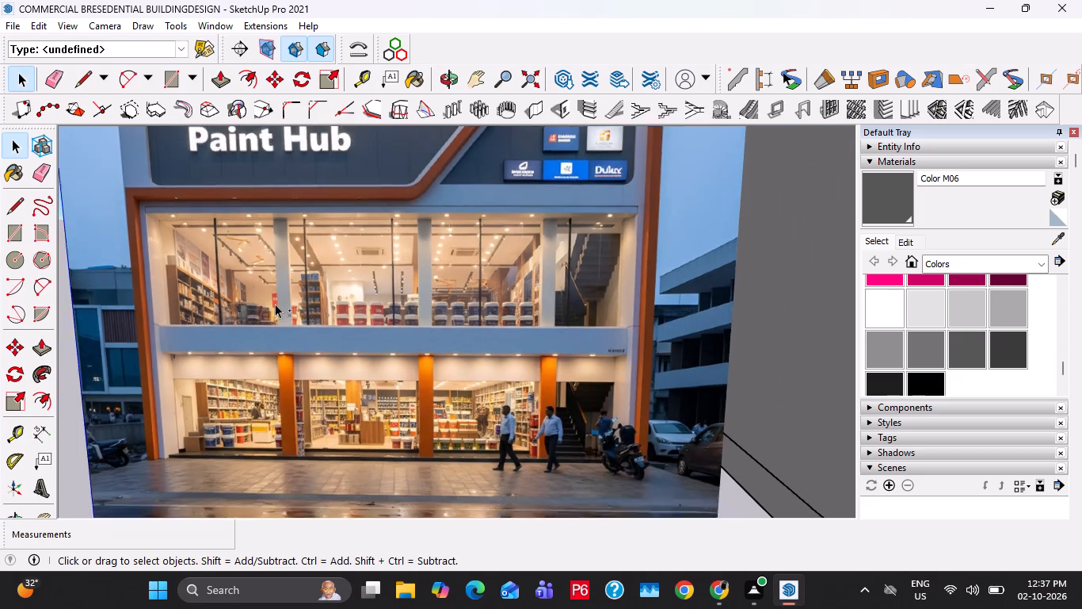
pyautogui.keyDown('shift'); pyautogui.scroll(-10, 275, 304); pyautogui.keyUp('shift')
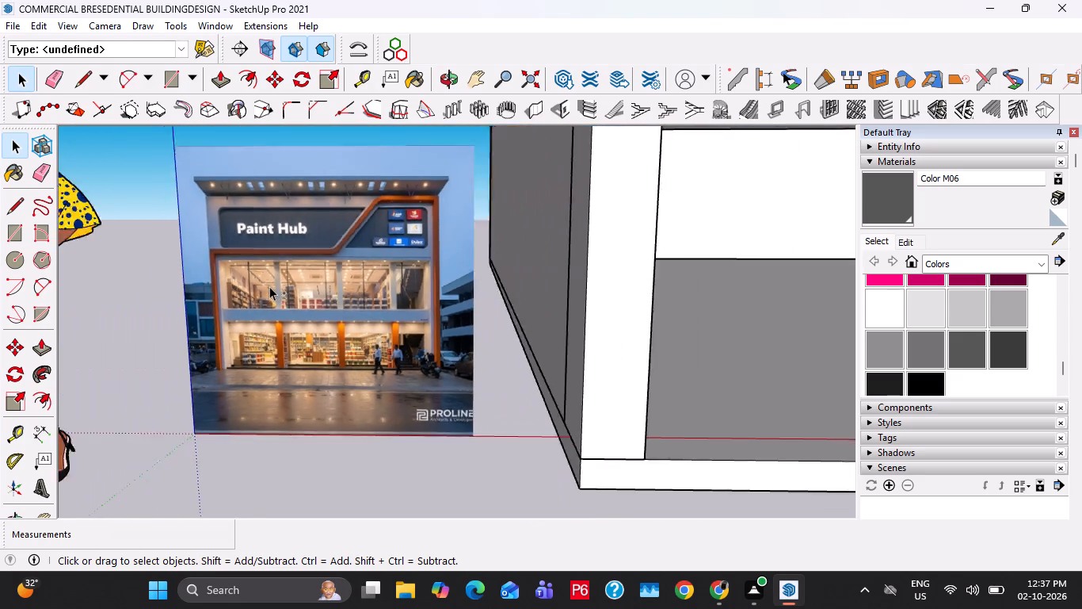
pyautogui.keyDown('shift'); pyautogui.scroll(-20, 269, 286); pyautogui.keyUp('shift')
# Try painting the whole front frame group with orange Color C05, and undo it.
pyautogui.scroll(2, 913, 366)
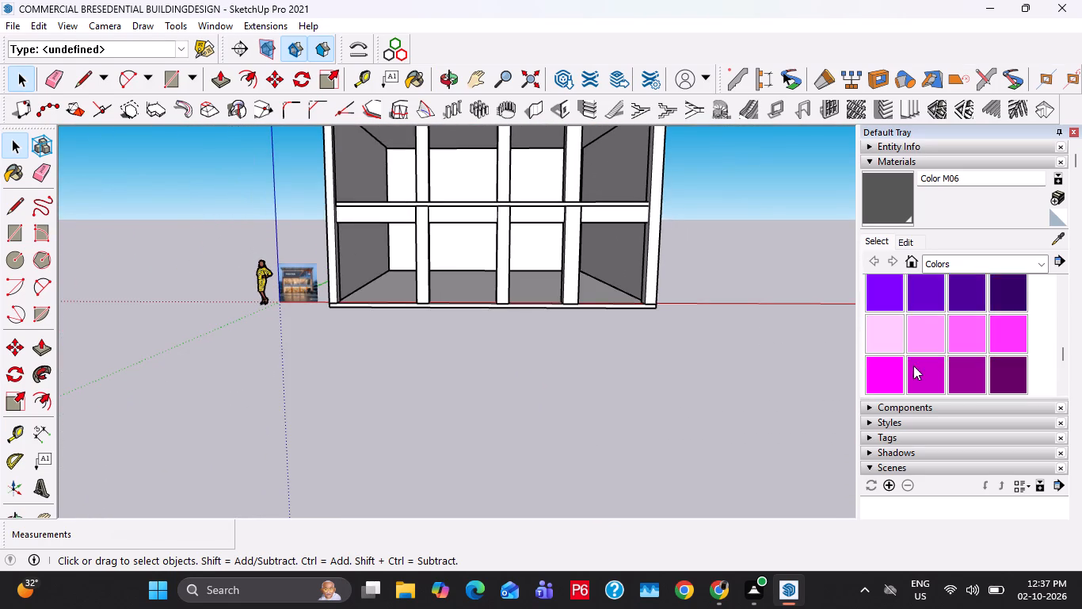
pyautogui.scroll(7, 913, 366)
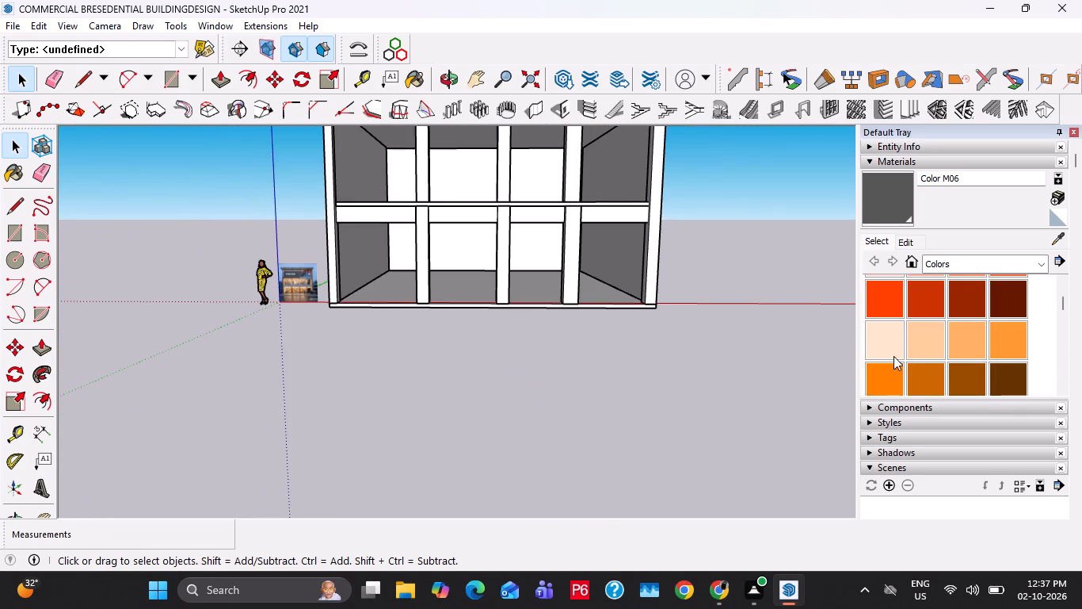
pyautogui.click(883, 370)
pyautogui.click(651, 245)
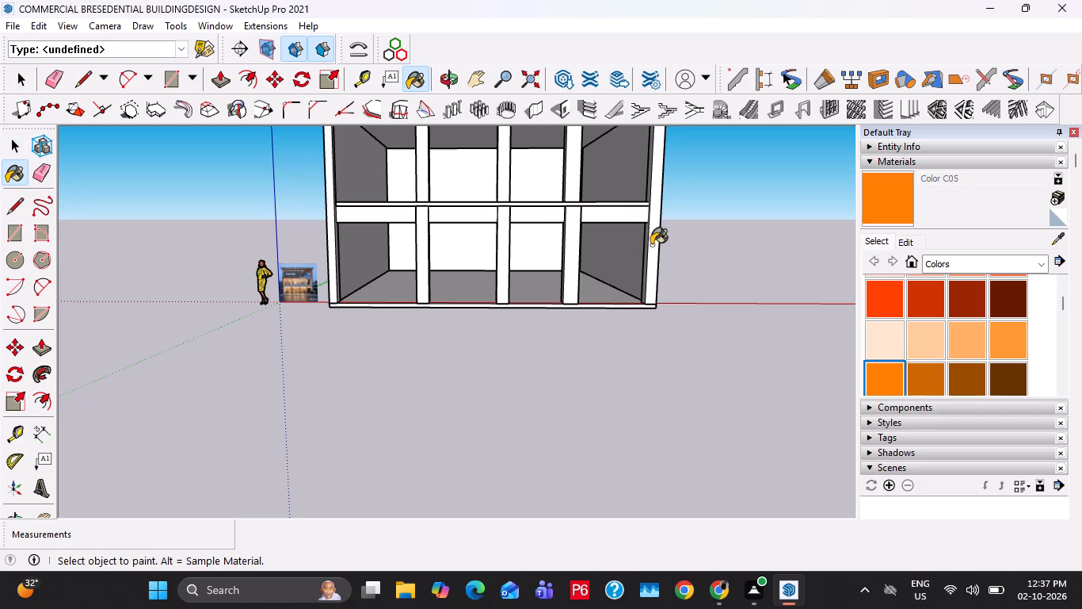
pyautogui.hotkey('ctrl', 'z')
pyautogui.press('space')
# Inside the front frame group, paint the end column beneath the blank panel's side with Color C05 on its front and inner faces.
pyautogui.doubleClick(660, 220)
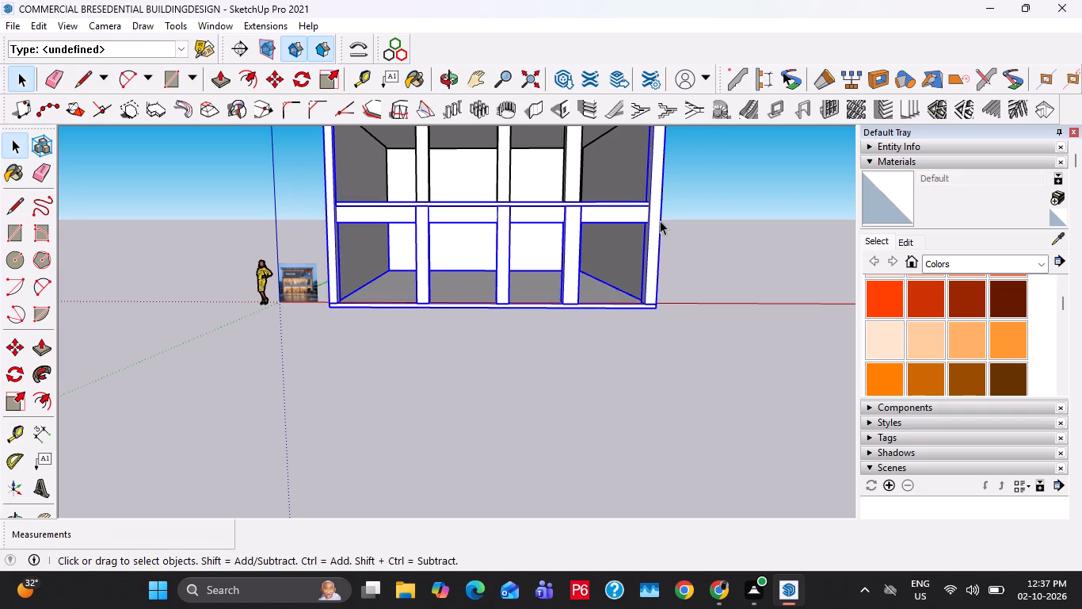
pyautogui.click(657, 202)
pyautogui.tripleClick(656, 193)
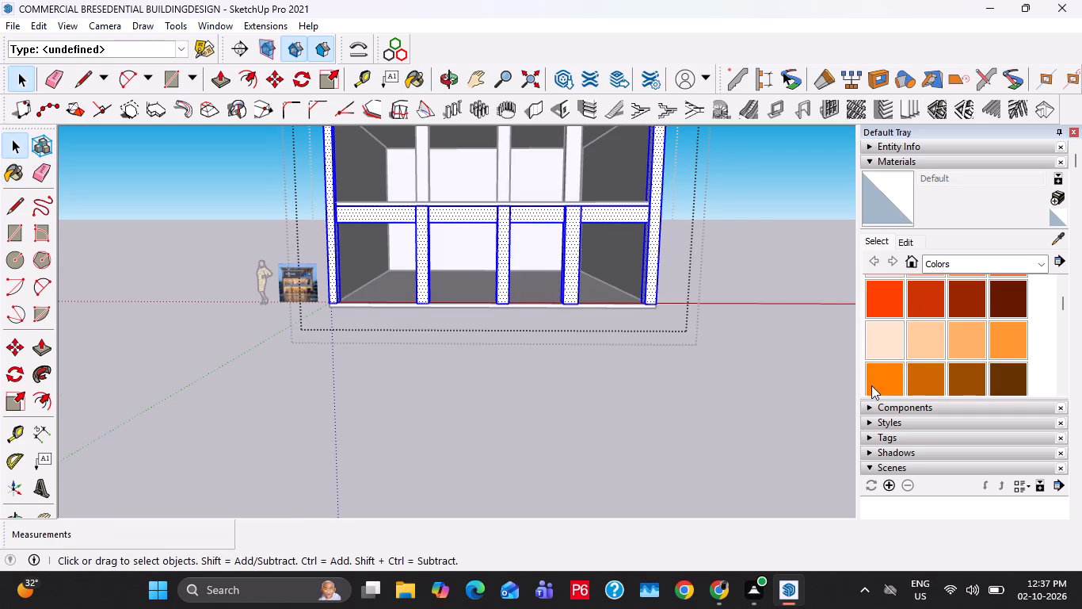
pyautogui.click(656, 238)
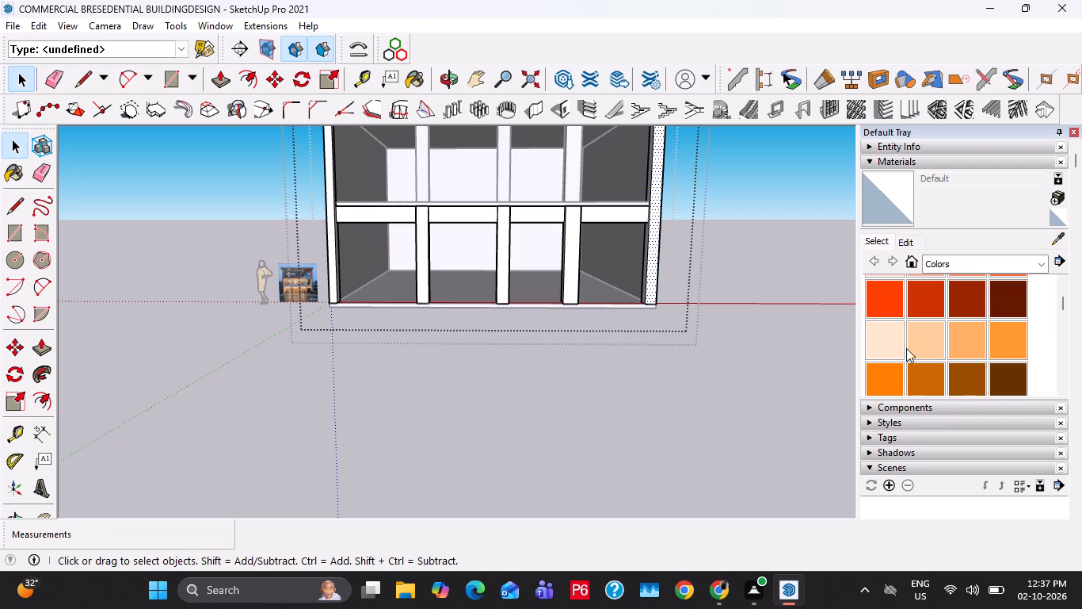
pyautogui.click(887, 373)
pyautogui.scroll(6, 709, 255)
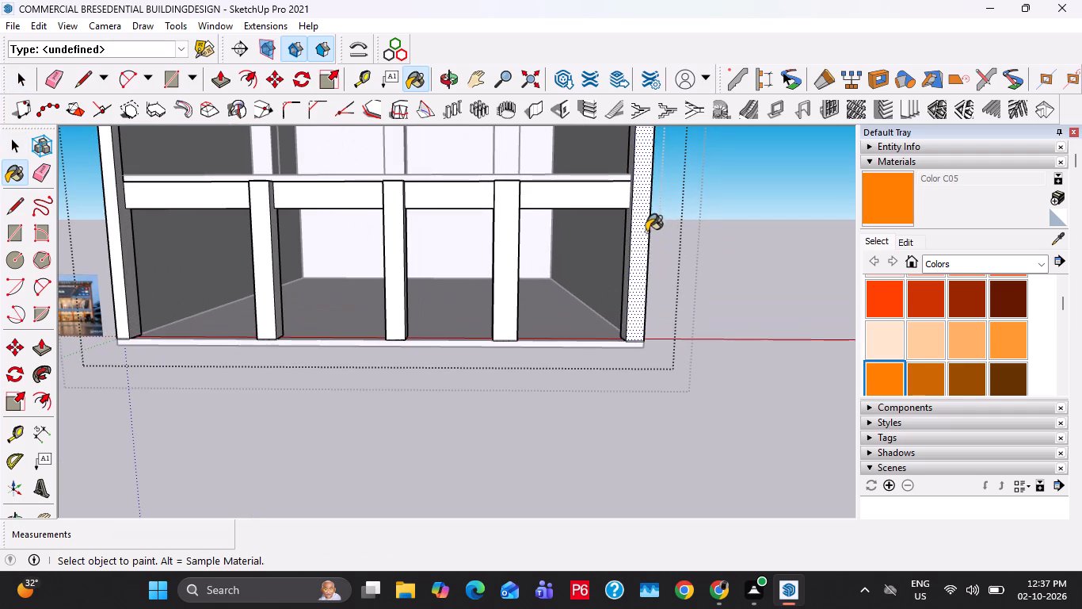
pyautogui.click(643, 226)
pyautogui.moveTo(650, 239); pyautogui.dragTo(722, 301, button='middle')
pyautogui.scroll(4, 631, 220)
pyautogui.click(611, 209)
pyautogui.click(615, 136)
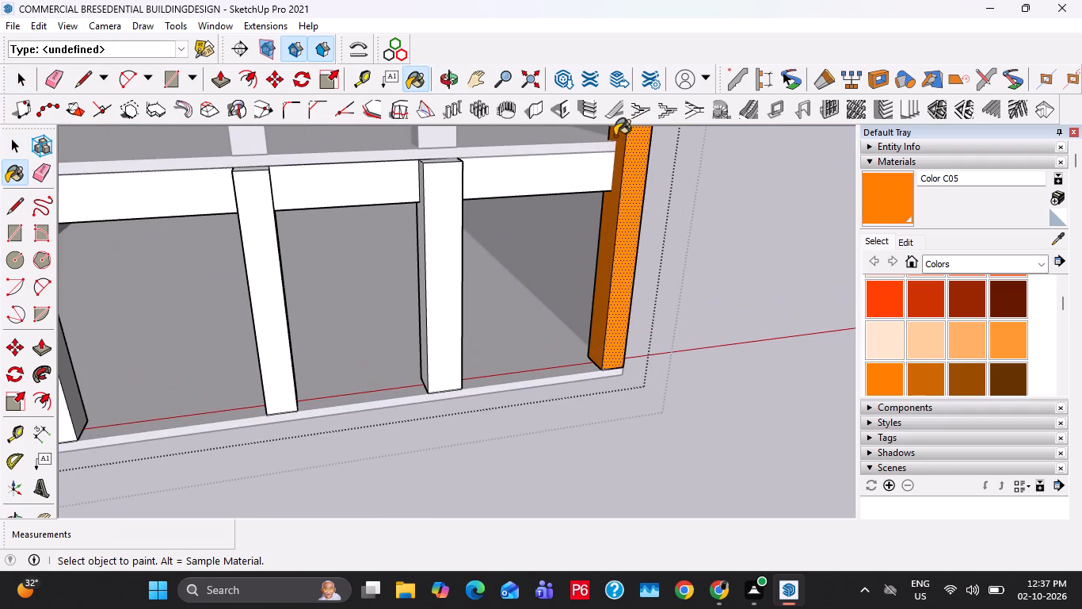
# Paint the sloped band's front and upper faces and the short top beam's upper and end faces with Color C05.
pyautogui.scroll(-20, 606, 243)
pyautogui.scroll(13, 452, 220)
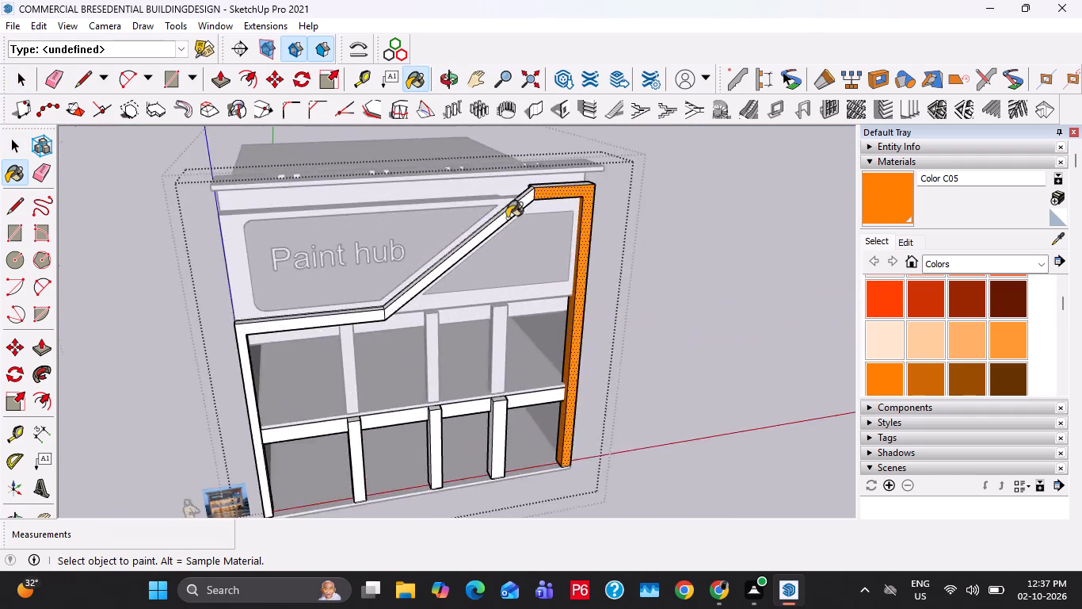
pyautogui.scroll(7, 507, 218)
pyautogui.click(520, 208)
pyautogui.click(542, 166)
pyautogui.moveTo(582, 178); pyautogui.dragTo(676, 290, button='middle')
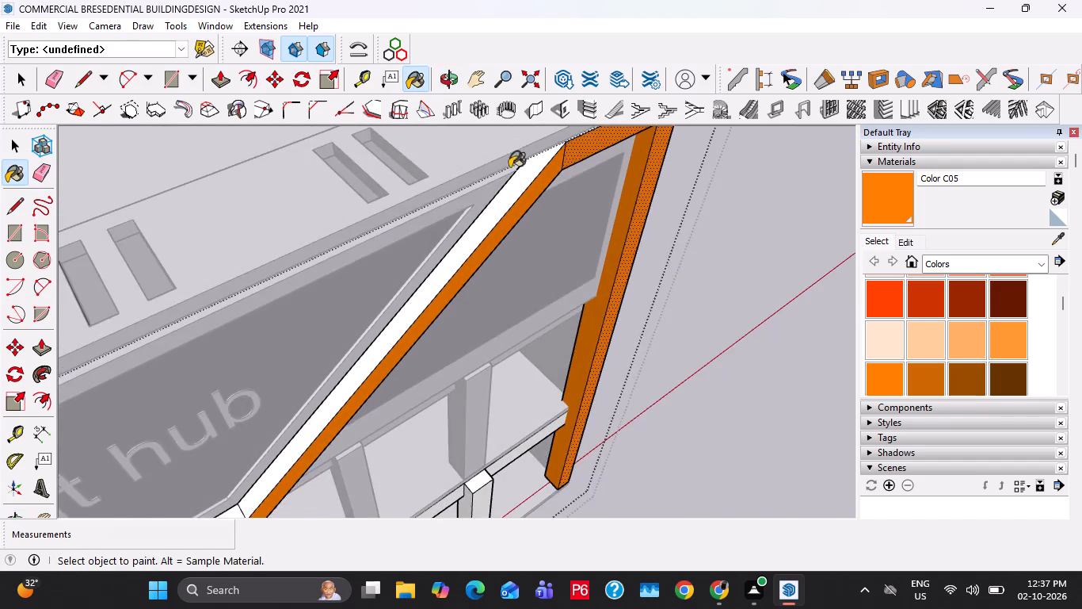
pyautogui.scroll(1, 509, 154)
pyautogui.keyDown('shift'); pyautogui.moveTo(509, 184); pyautogui.dragTo(478, 277, button='middle'); pyautogui.keyUp('shift')
pyautogui.scroll(3, 479, 279)
pyautogui.click(490, 297)
pyautogui.moveTo(539, 288); pyautogui.dragTo(496, 195, button='middle')
pyautogui.moveTo(508, 168); pyautogui.dragTo(477, 290, button='middle')
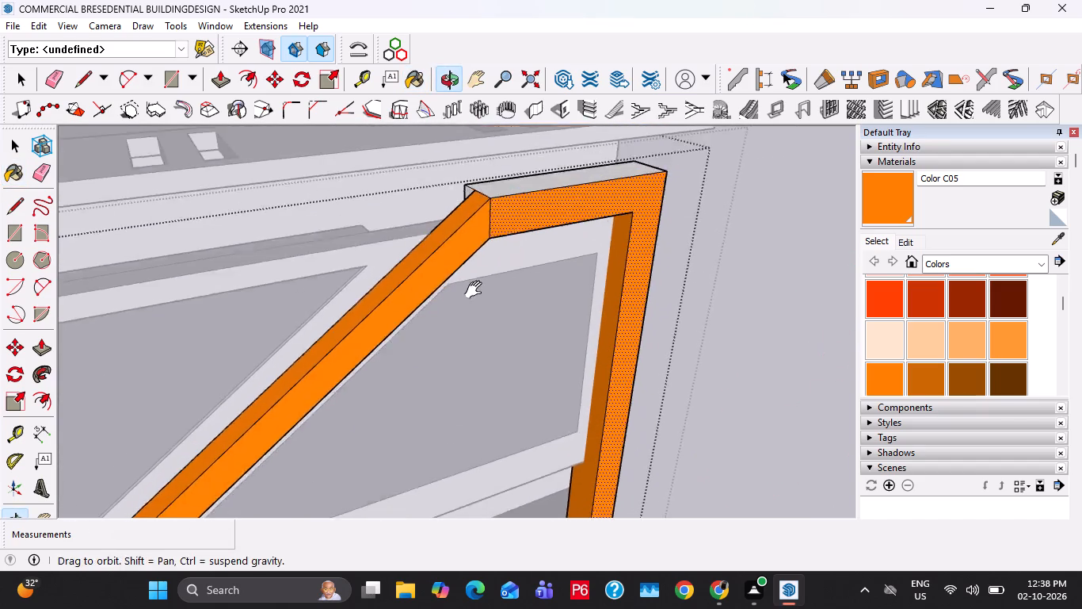
pyautogui.moveTo(477, 290); pyautogui.dragTo(463, 339, button='middle')
pyautogui.keyDown('shift'); pyautogui.scroll(5, 463, 339); pyautogui.keyUp('shift')
pyautogui.click(481, 232)
pyautogui.click(427, 253)
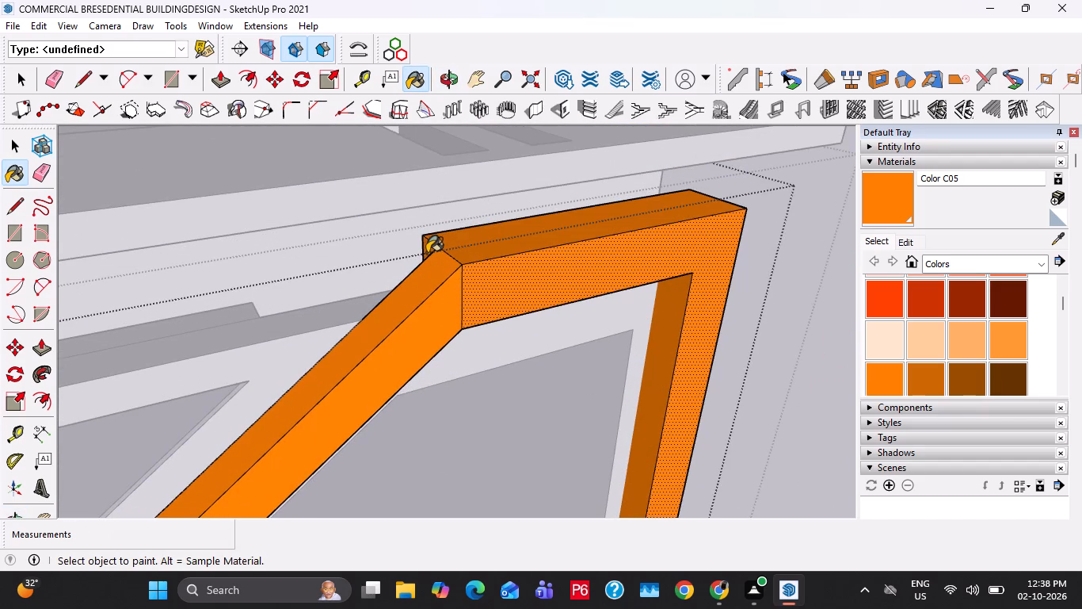
# Paint the horizontal band below the Paint hub sign and the column at its end with Color C05, and exit the group.
pyautogui.scroll(-19, 464, 286)
pyautogui.keyDown('shift'); pyautogui.moveTo(384, 384); pyautogui.dragTo(490, 173, button='middle'); pyautogui.keyUp('shift')
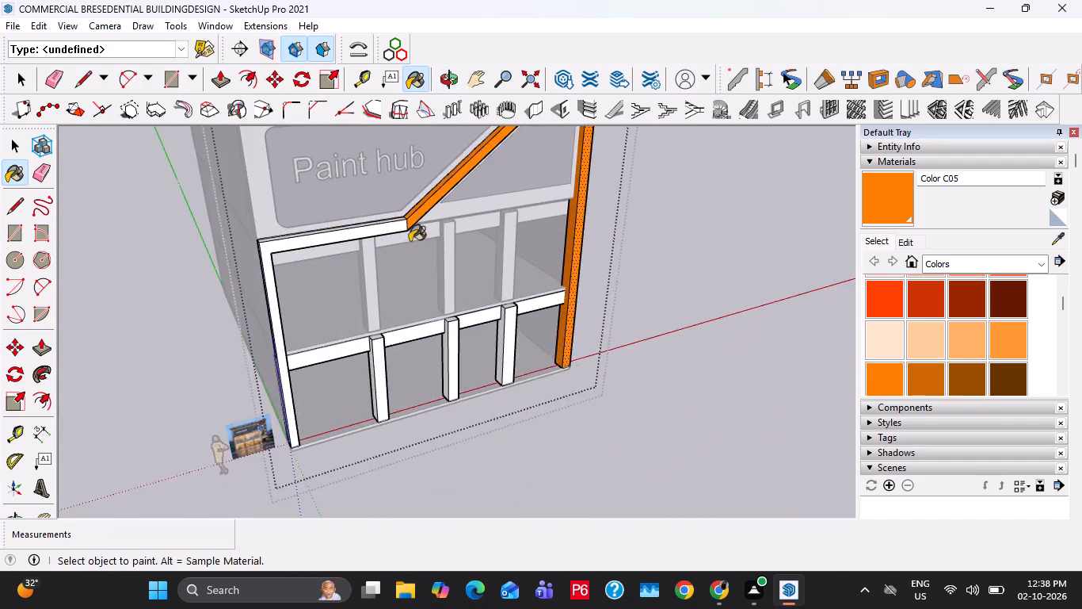
pyautogui.scroll(4, 397, 247)
pyautogui.click(379, 208)
pyautogui.click(389, 197)
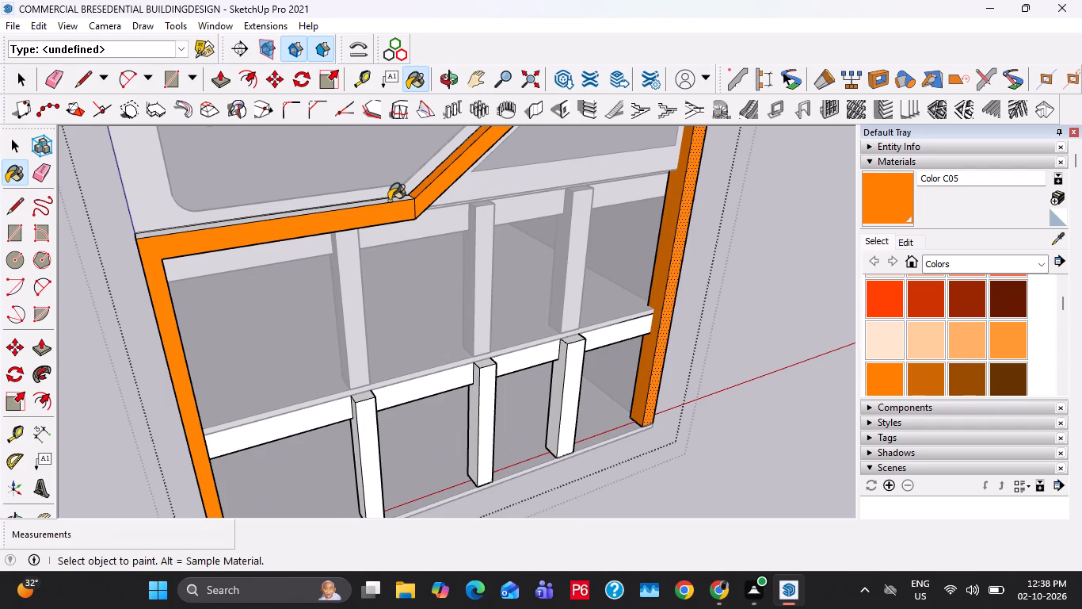
pyautogui.click(389, 201)
pyautogui.scroll(-7, 431, 262)
pyautogui.moveTo(378, 293); pyautogui.dragTo(450, 220, button='middle')
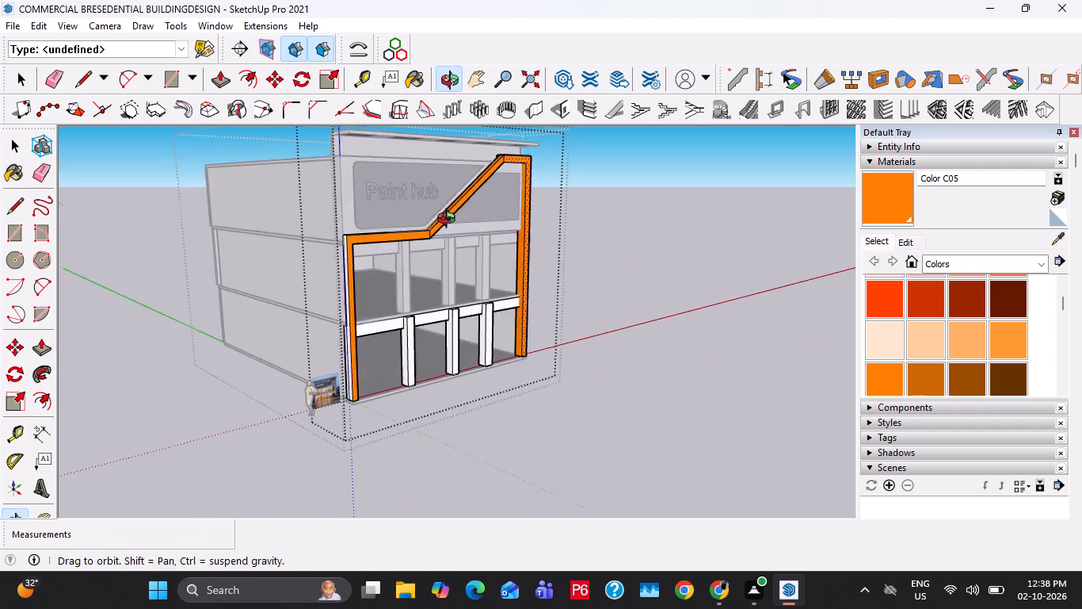
pyautogui.moveTo(450, 220); pyautogui.dragTo(450, 220, button='middle')
pyautogui.scroll(8, 349, 313)
pyautogui.click(372, 307)
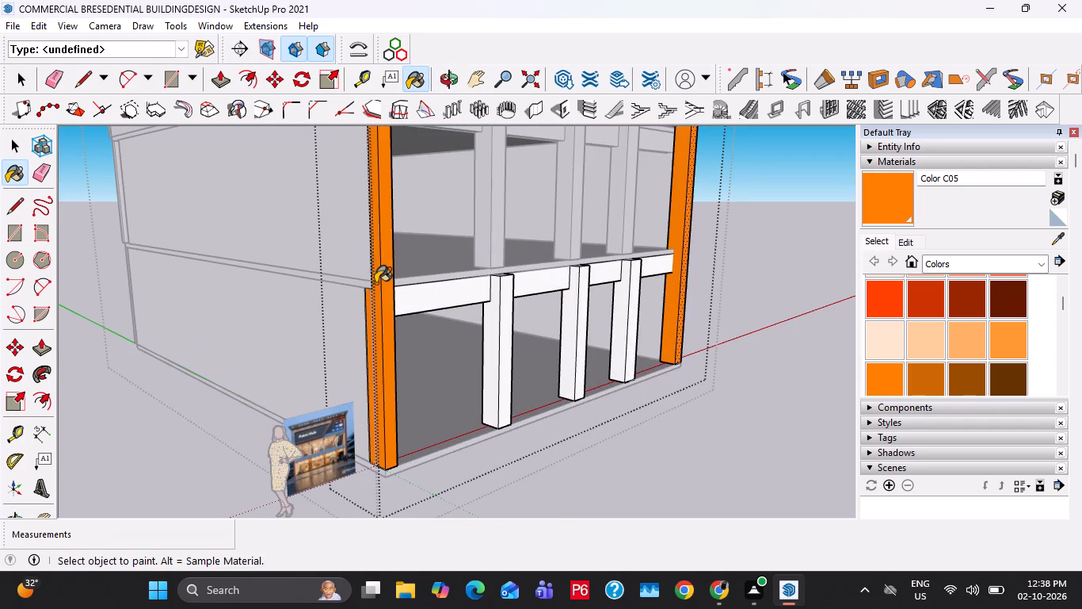
pyautogui.scroll(-11, 378, 282)
pyautogui.keyDown('shift'); pyautogui.moveTo(406, 236); pyautogui.dragTo(406, 321, button='middle'); pyautogui.keyUp('shift')
pyautogui.scroll(4, 407, 320)
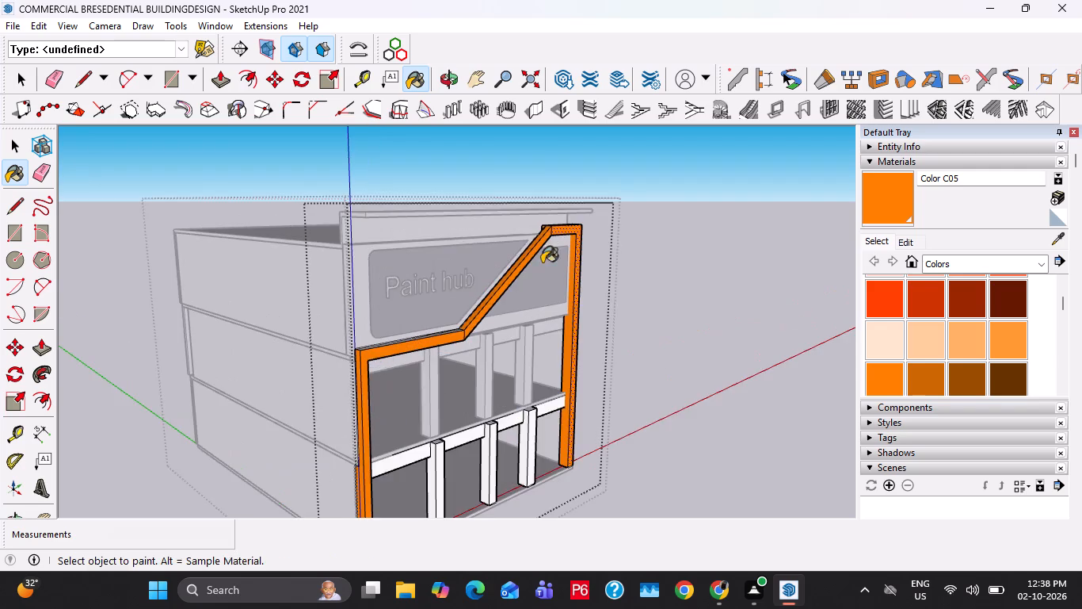
pyautogui.moveTo(542, 262); pyautogui.dragTo(351, 247, button='middle')
pyautogui.press('space')
pyautogui.press('Escape')
pyautogui.press('Escape')
pyautogui.scroll(-8, 487, 238)
pyautogui.press('Escape')
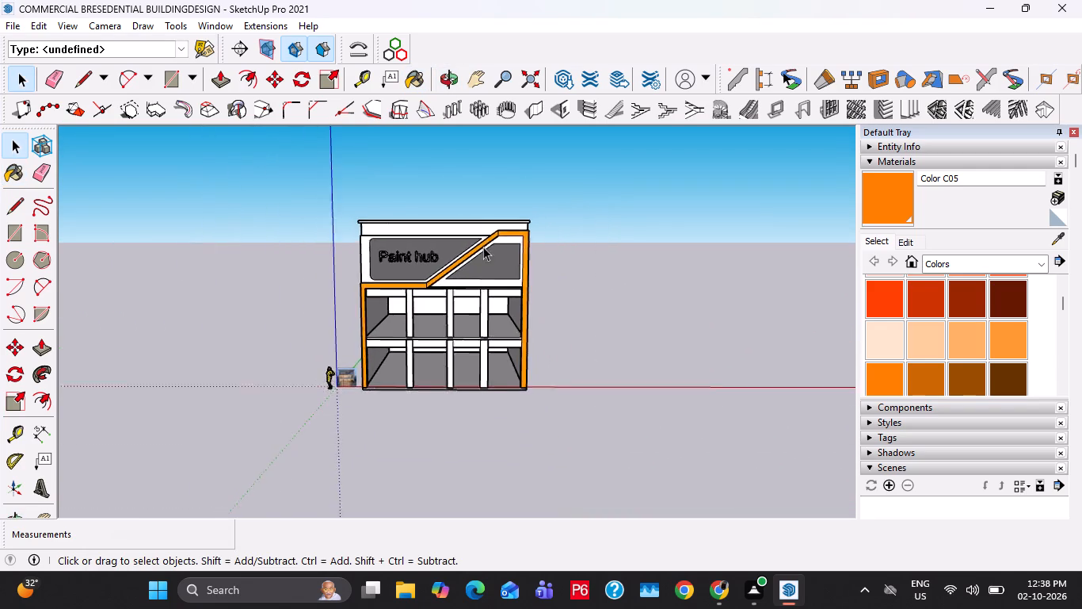
# Inside the front frame group, erase the stray vertical edges on the interior-facing side of the ground-floor column next to the orange end column.
pyautogui.scroll(-1, 483, 247)
pyautogui.scroll(5, 402, 354)
pyautogui.moveTo(402, 354); pyautogui.dragTo(400, 345, button='middle')
pyautogui.scroll(-6, 403, 292)
pyautogui.scroll(4, 474, 327)
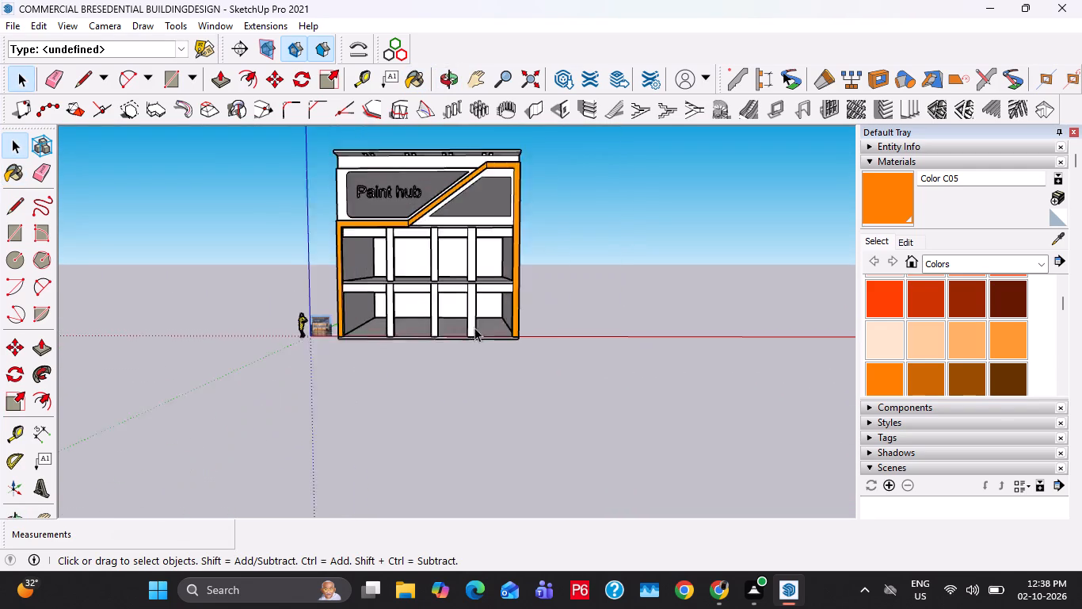
pyautogui.scroll(6, 474, 327)
pyautogui.moveTo(481, 332); pyautogui.dragTo(580, 347, button='middle')
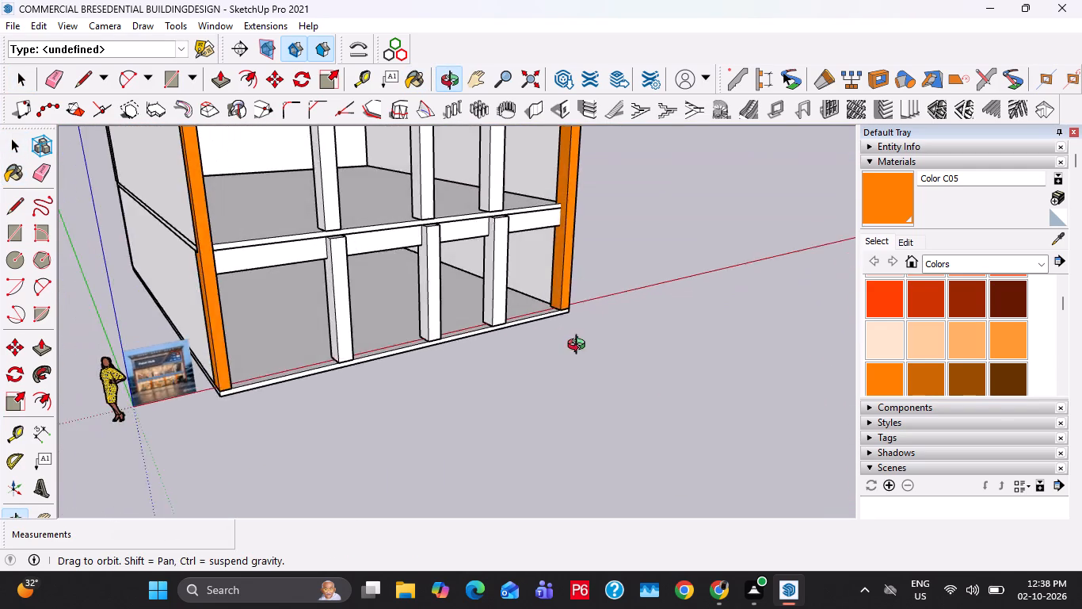
pyautogui.moveTo(580, 347); pyautogui.dragTo(585, 342, button='middle')
pyautogui.scroll(4, 524, 270)
pyautogui.doubleClick(498, 266)
pyautogui.scroll(3, 492, 260)
pyautogui.doubleClick(492, 260)
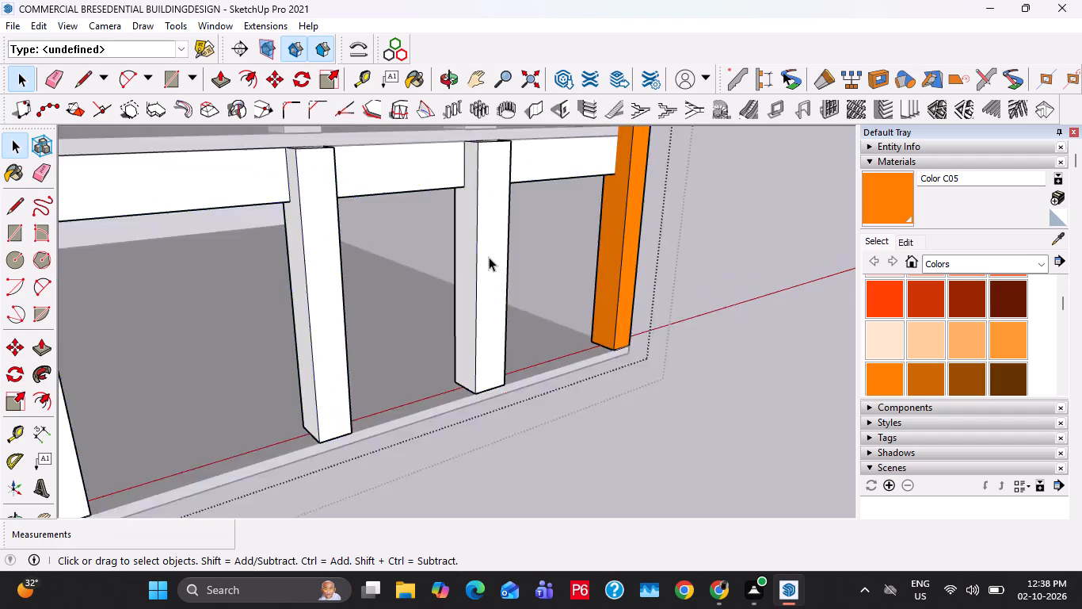
pyautogui.moveTo(490, 260); pyautogui.dragTo(646, 189, button='middle')
pyautogui.scroll(9, 410, 256)
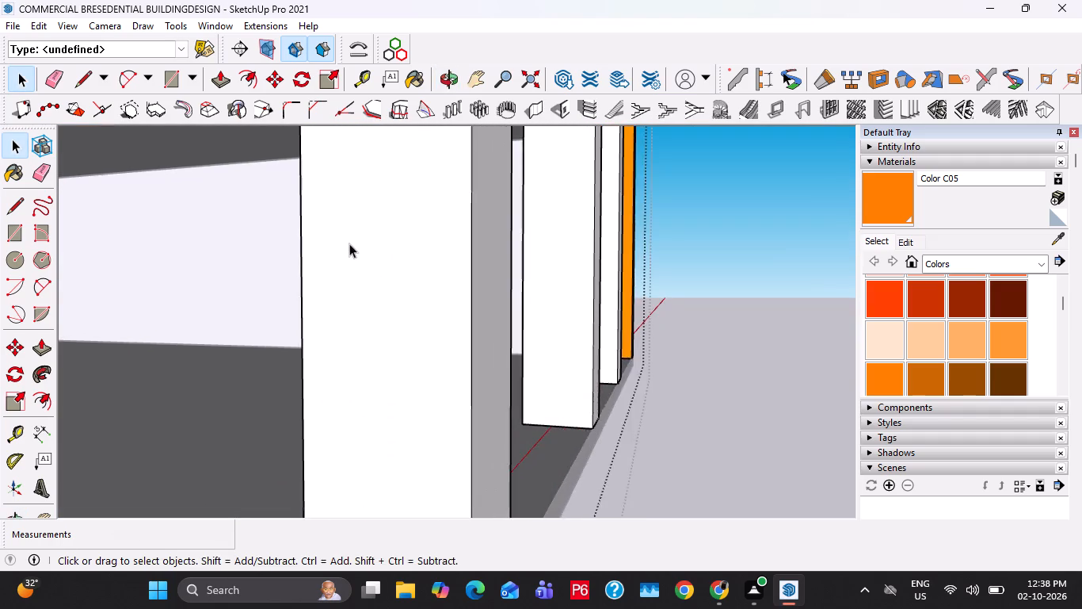
pyautogui.moveTo(358, 249); pyautogui.dragTo(874, 312, button='middle')
pyautogui.keyDown('shift'); pyautogui.moveTo(463, 292); pyautogui.dragTo(638, 302, button='middle'); pyautogui.keyUp('shift')
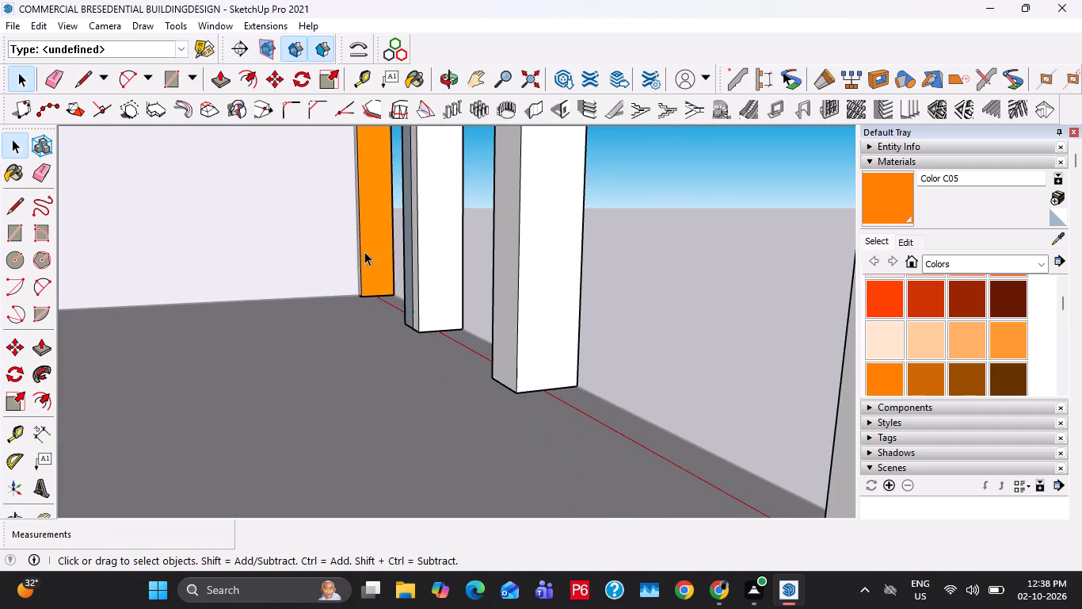
pyautogui.doubleClick(438, 260)
pyautogui.press('e')
pyautogui.click(414, 291)
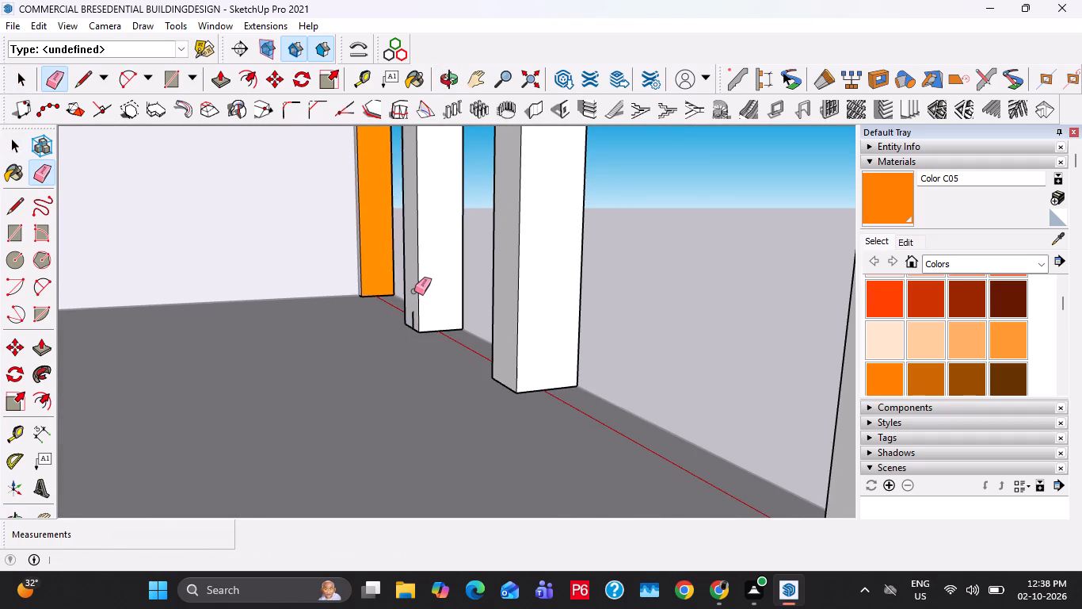
pyautogui.click(414, 310)
pyautogui.press('space')
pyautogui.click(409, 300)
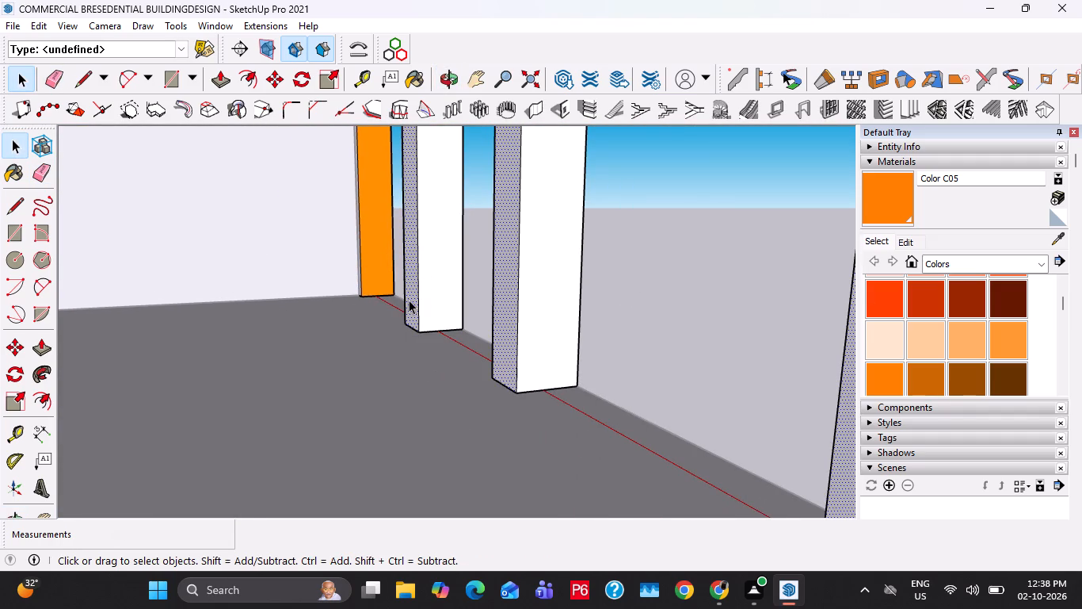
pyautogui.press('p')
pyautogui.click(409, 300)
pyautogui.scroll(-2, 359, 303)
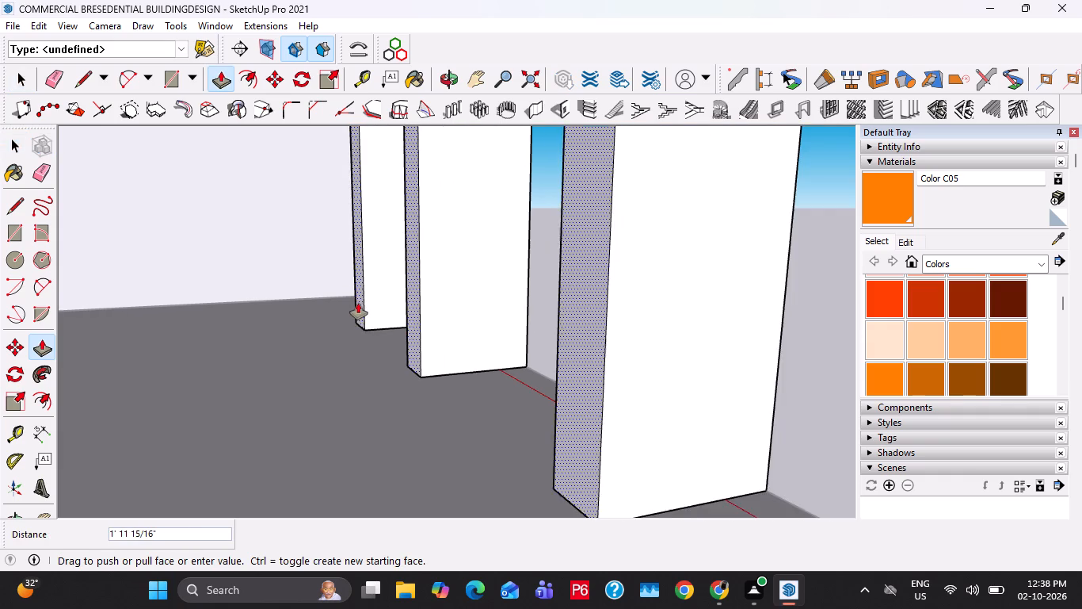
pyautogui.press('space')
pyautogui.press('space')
# Exit the group and place a vertical guide 9" from the edge of that ground-floor column on its interior-facing side.
pyautogui.scroll(5, 381, 305)
pyautogui.moveTo(460, 192); pyautogui.dragTo(466, 381, button='middle')
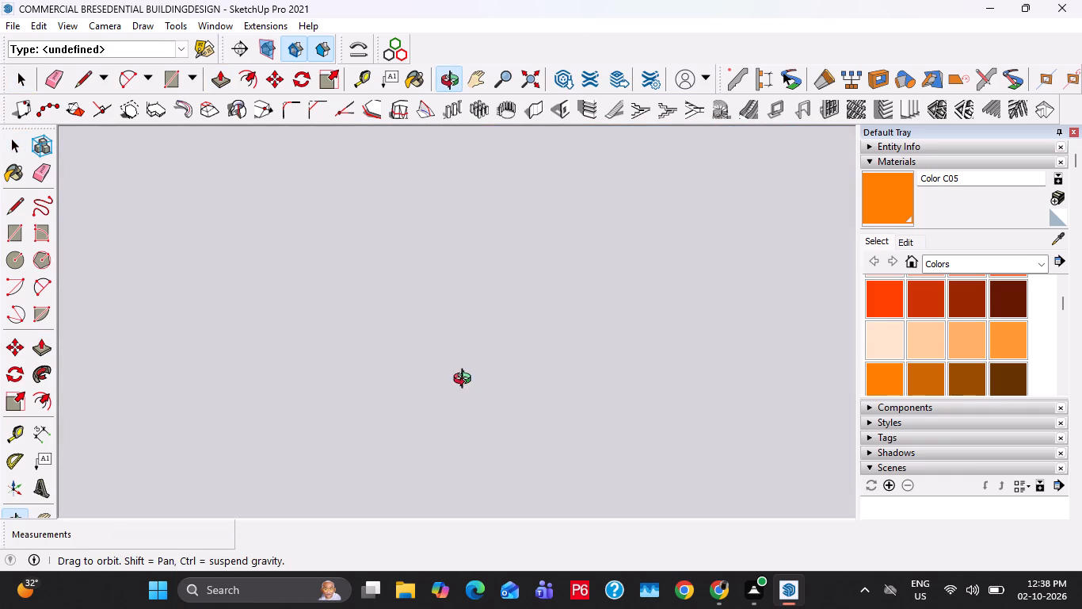
pyautogui.moveTo(466, 381); pyautogui.dragTo(469, 393, button='middle')
pyautogui.moveTo(468, 358); pyautogui.dragTo(347, 0, button='middle')
pyautogui.scroll(-18, 447, 413)
pyautogui.press('Escape')
pyautogui.press('Escape')
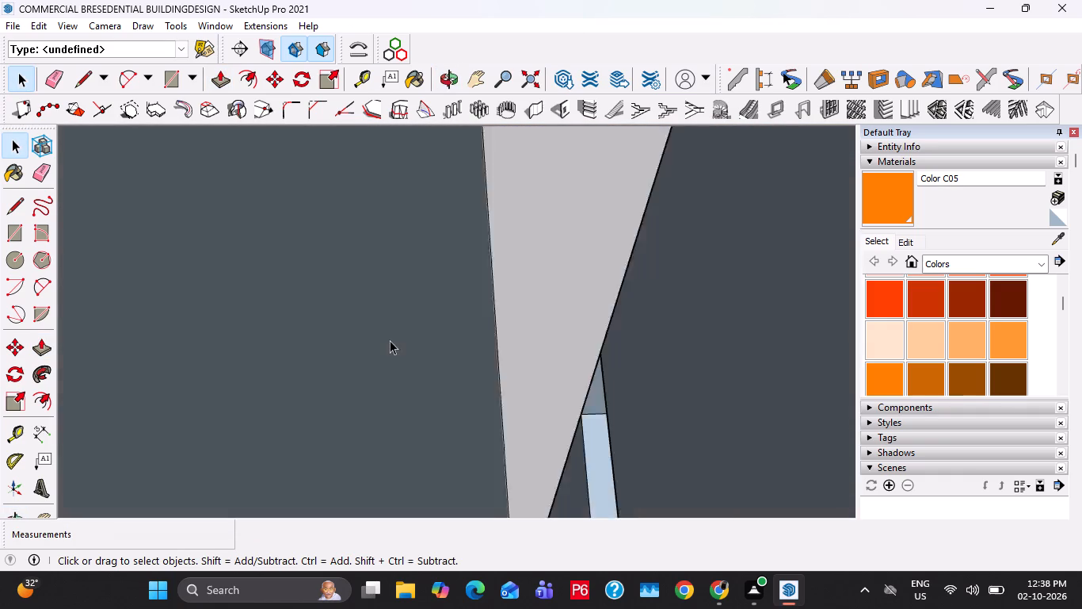
pyautogui.scroll(-20, 390, 340)
pyautogui.scroll(-20, 390, 340)
pyautogui.scroll(-17, 390, 340)
pyautogui.press('Escape')
pyautogui.press('Escape')
pyautogui.press('Escape')
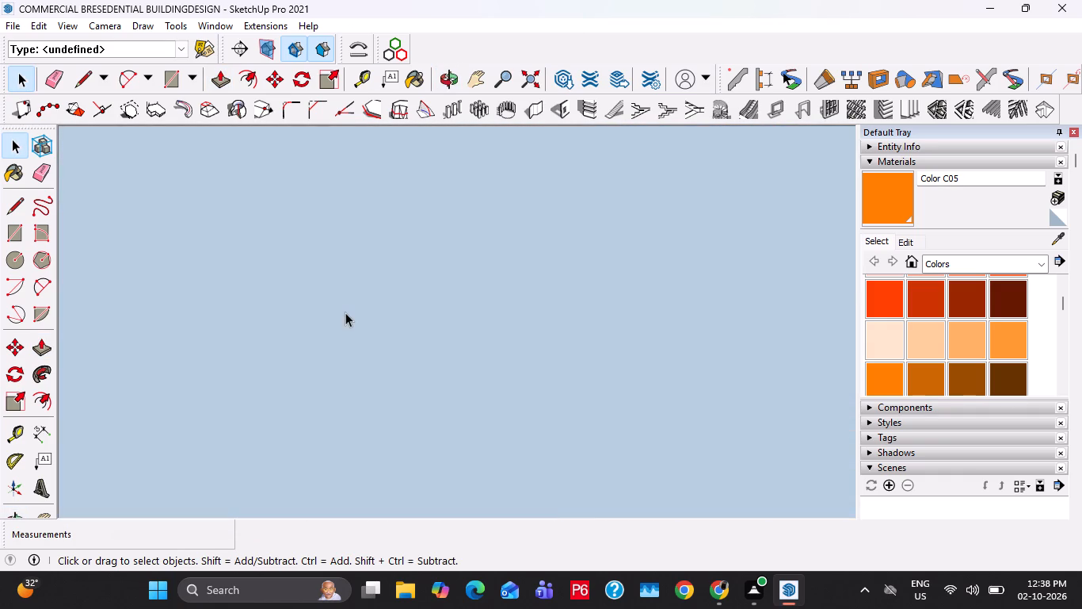
pyautogui.scroll(-20, 345, 312)
pyautogui.scroll(-20, 345, 312)
pyautogui.scroll(-17, 345, 312)
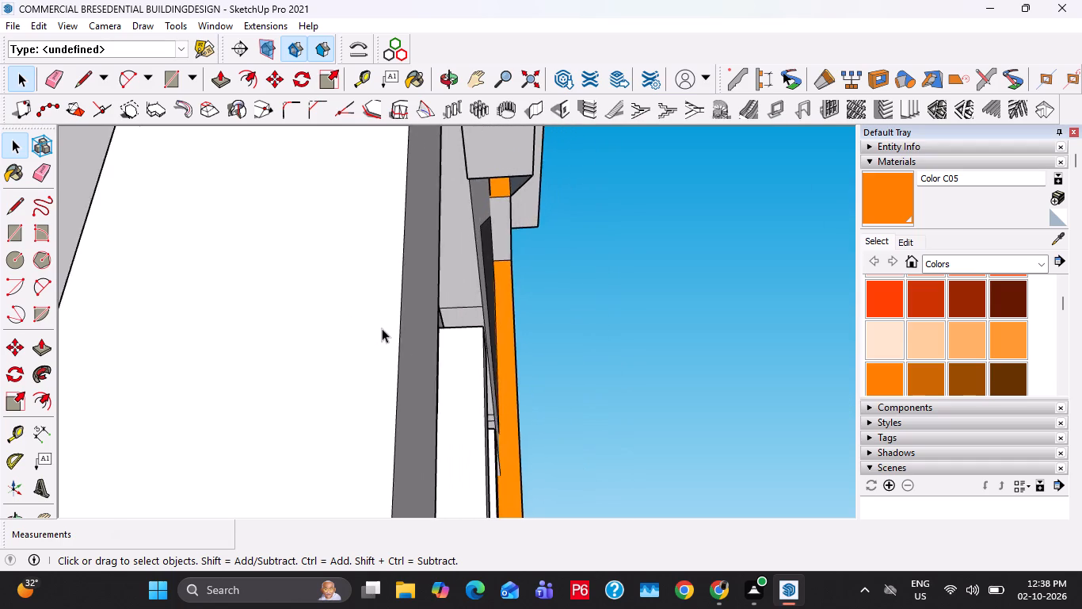
pyautogui.scroll(-20, 382, 328)
pyautogui.scroll(-1, 382, 328)
pyautogui.moveTo(407, 308); pyautogui.dragTo(134, 242, button='middle')
pyautogui.keyDown('shift'); pyautogui.scroll(5, 326, 377); pyautogui.keyUp('shift')
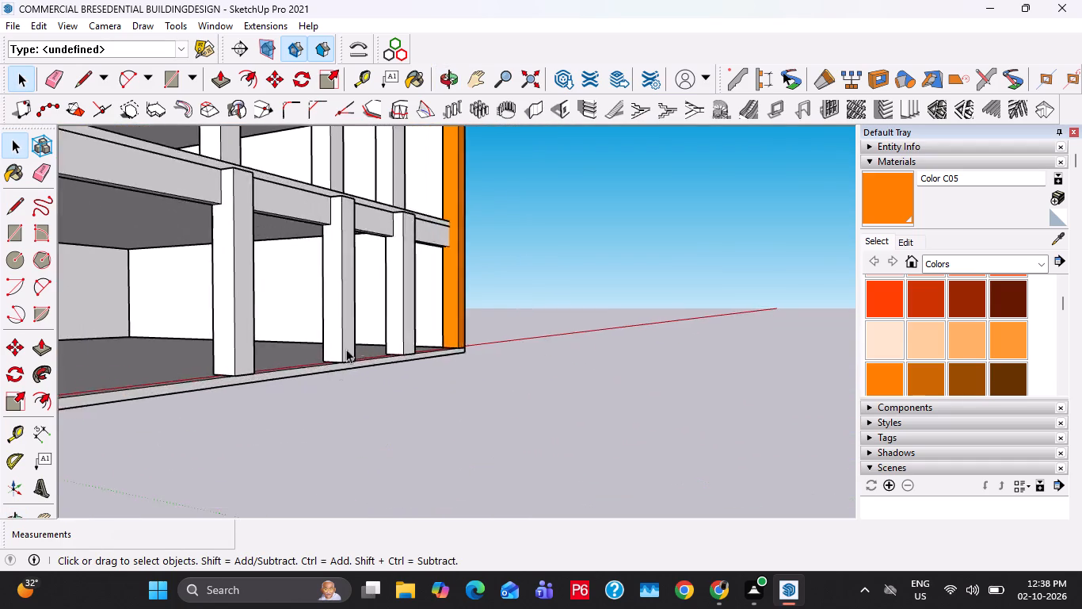
pyautogui.keyDown('shift'); pyautogui.scroll(11, 346, 349); pyautogui.keyUp('shift')
pyautogui.moveTo(455, 365); pyautogui.dragTo(782, 413, button='middle')
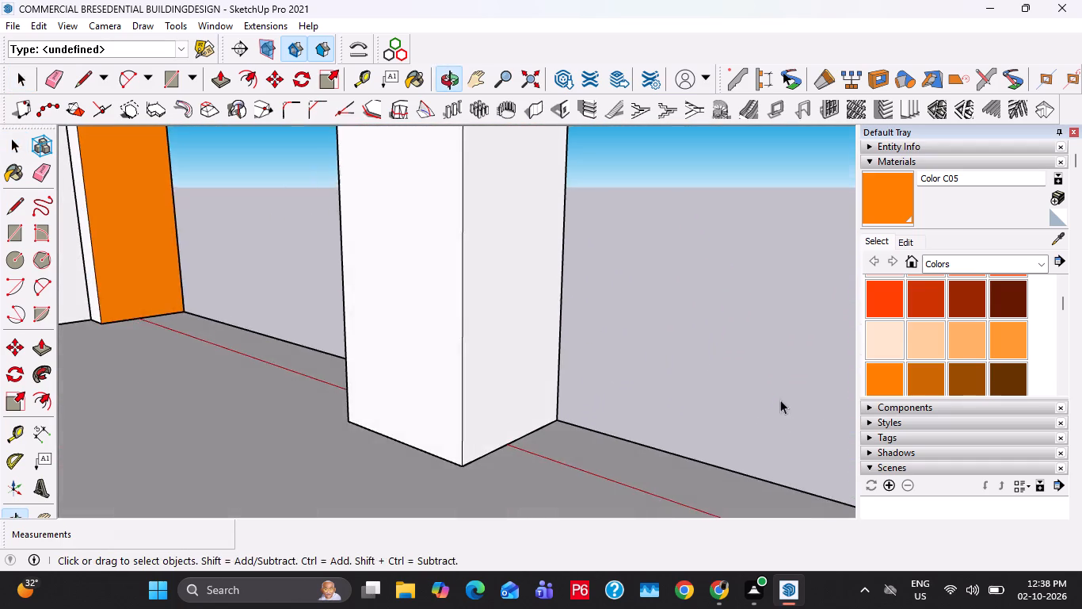
pyautogui.moveTo(425, 354); pyautogui.dragTo(595, 373, button='middle')
pyautogui.scroll(-5, 491, 324)
pyautogui.press('t')
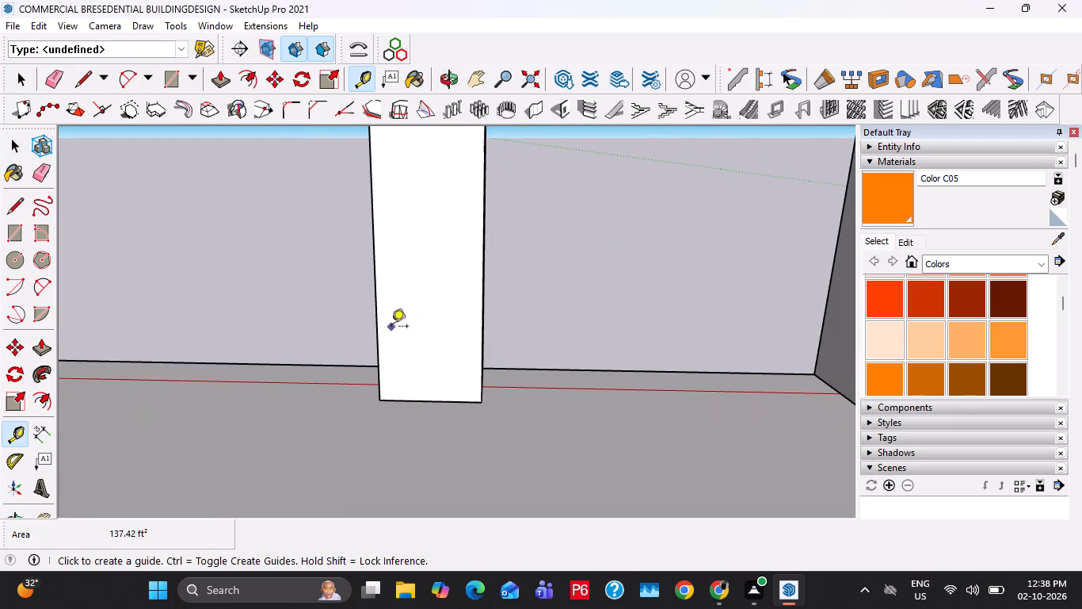
pyautogui.click(381, 335)
pyautogui.press('9')
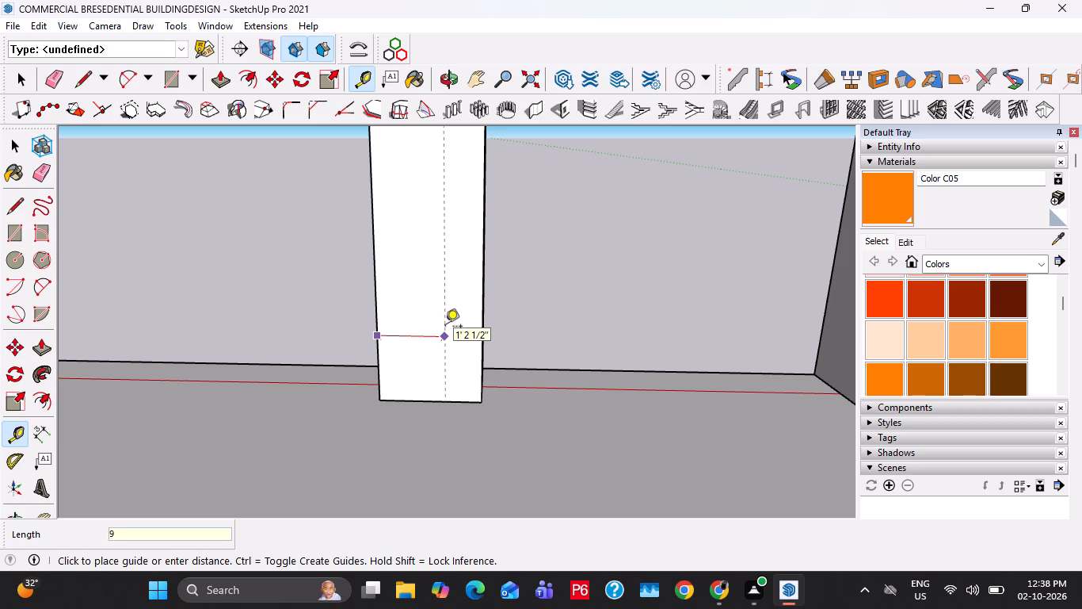
pyautogui.hotkey('shift', '"')
pyautogui.press('Return')
pyautogui.press('space')
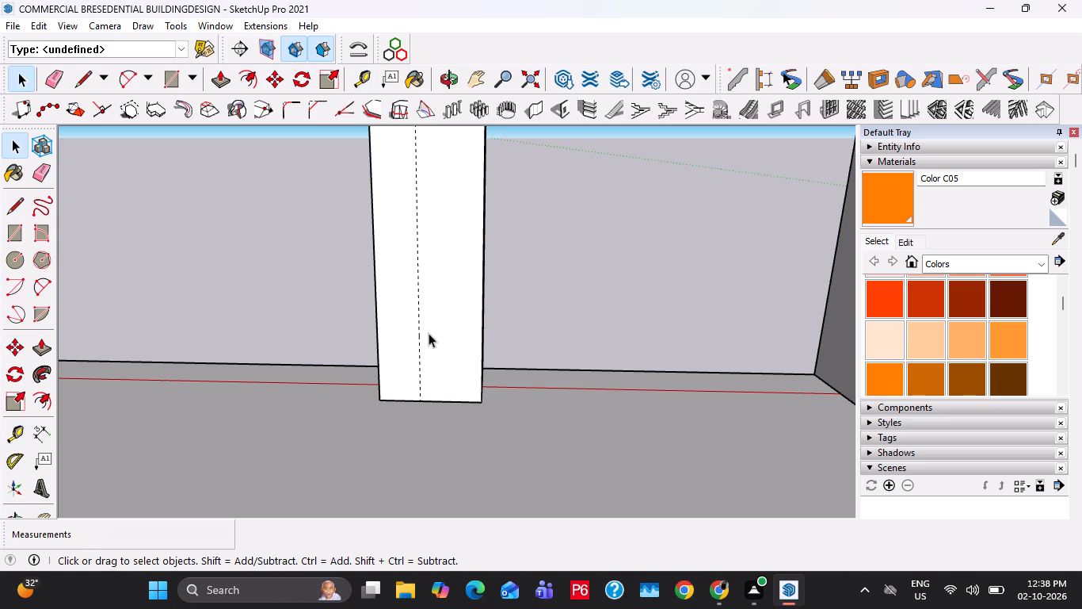
# Draw a 9" wide rectangle on the column's interior face, between guide and column edge, from its base to the beam's underside.
pyautogui.press('r')
pyautogui.click(417, 404)
pyautogui.scroll(-5, 383, 224)
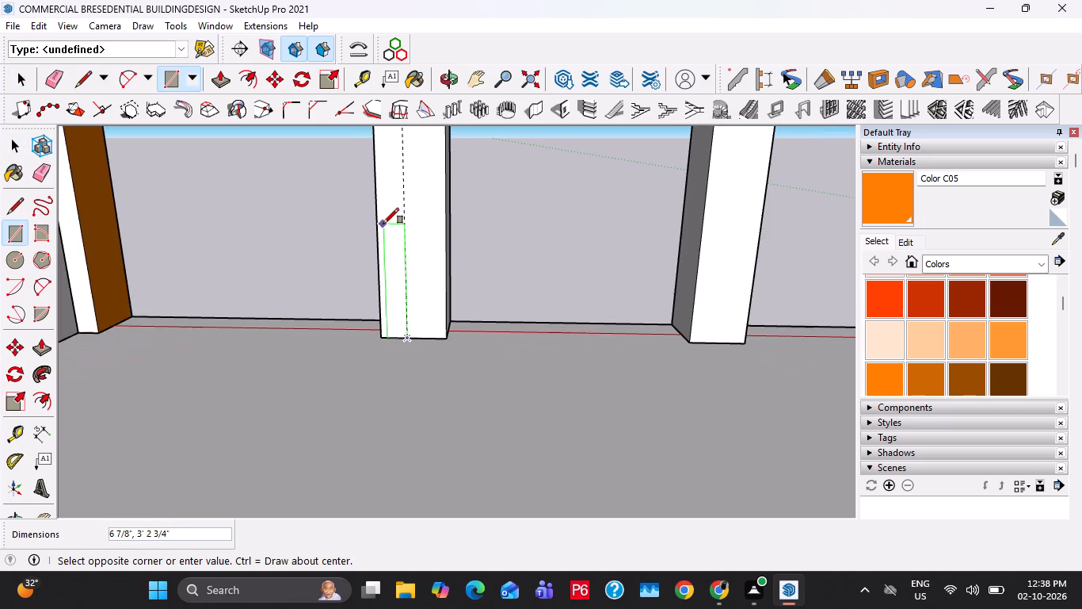
pyautogui.moveTo(383, 159); pyautogui.dragTo(407, 436, button='middle')
pyautogui.keyDown('shift'); pyautogui.moveTo(410, 402); pyautogui.dragTo(385, 287, button='middle'); pyautogui.keyUp('shift')
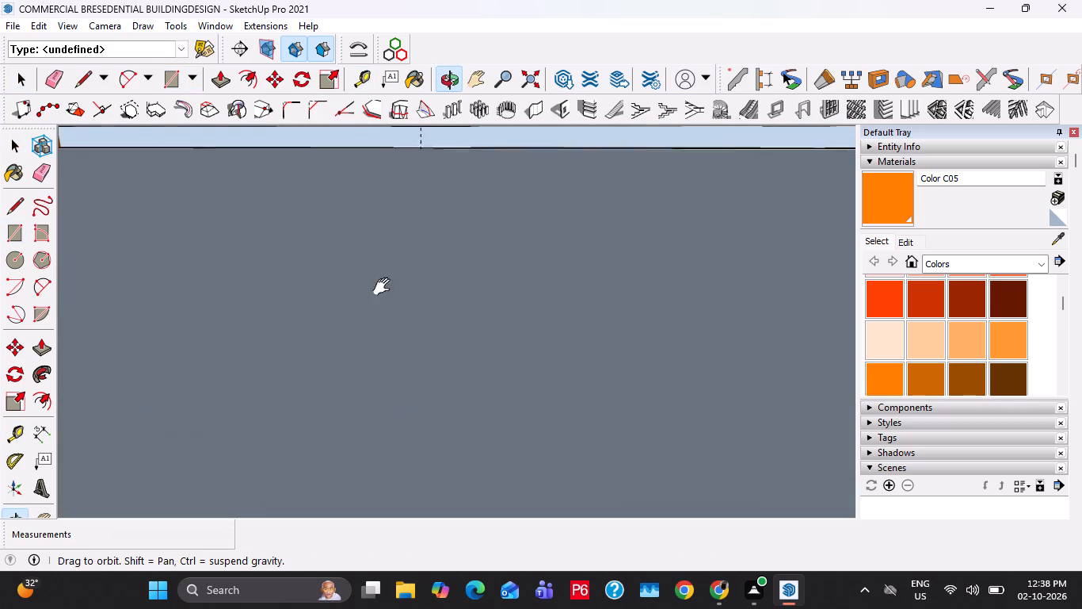
pyautogui.keyDown('shift'); pyautogui.moveTo(385, 287); pyautogui.dragTo(360, 17, button='middle'); pyautogui.keyUp('shift')
pyautogui.keyDown('shift'); pyautogui.moveTo(392, 174); pyautogui.dragTo(393, 213, button='middle'); pyautogui.keyUp('shift')
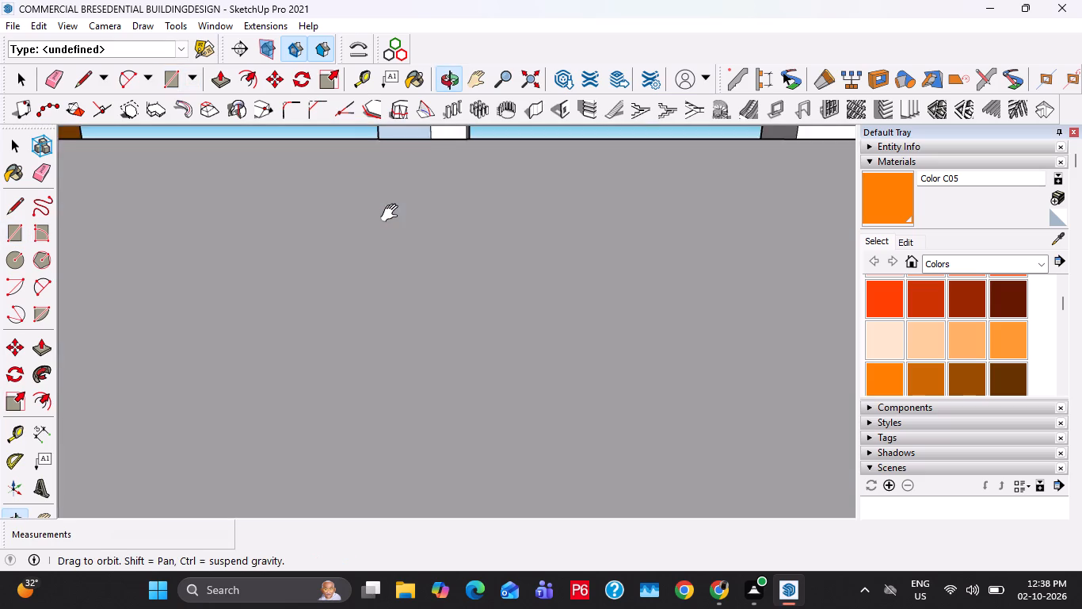
pyautogui.keyDown('shift'); pyautogui.moveTo(393, 213); pyautogui.dragTo(398, 203, button='middle'); pyautogui.keyUp('shift')
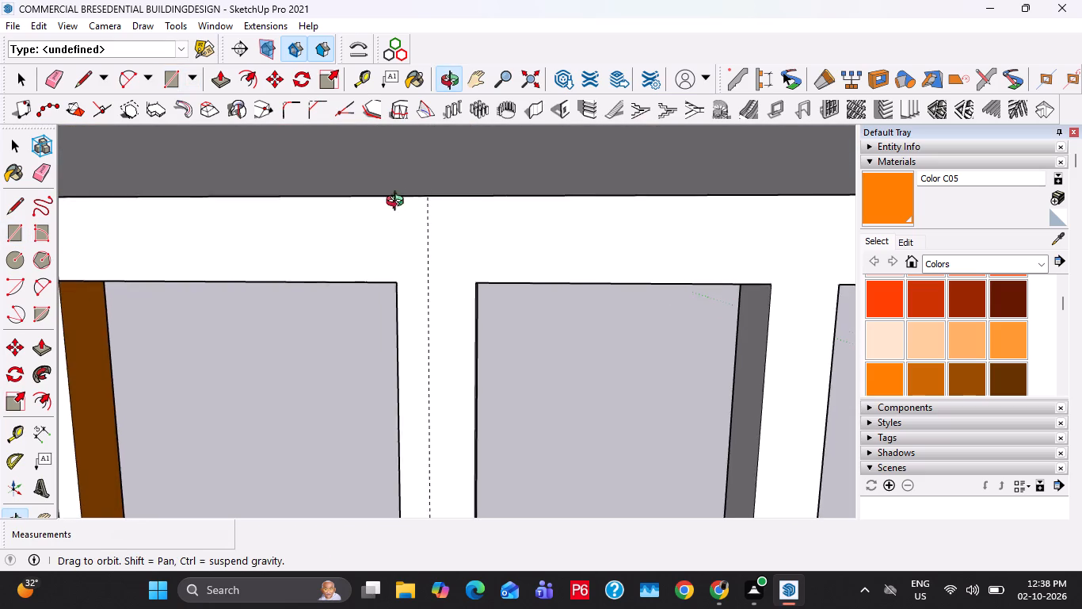
pyautogui.keyDown('shift'); pyautogui.moveTo(398, 203); pyautogui.dragTo(398, 192, button='middle'); pyautogui.keyUp('shift')
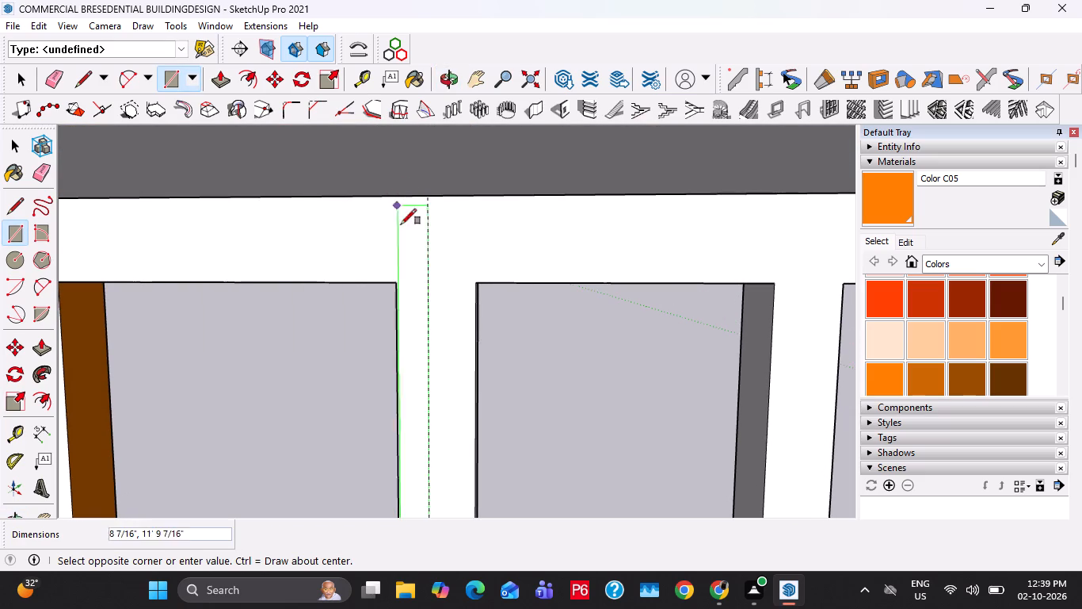
pyautogui.click(397, 282)
pyautogui.press('space')
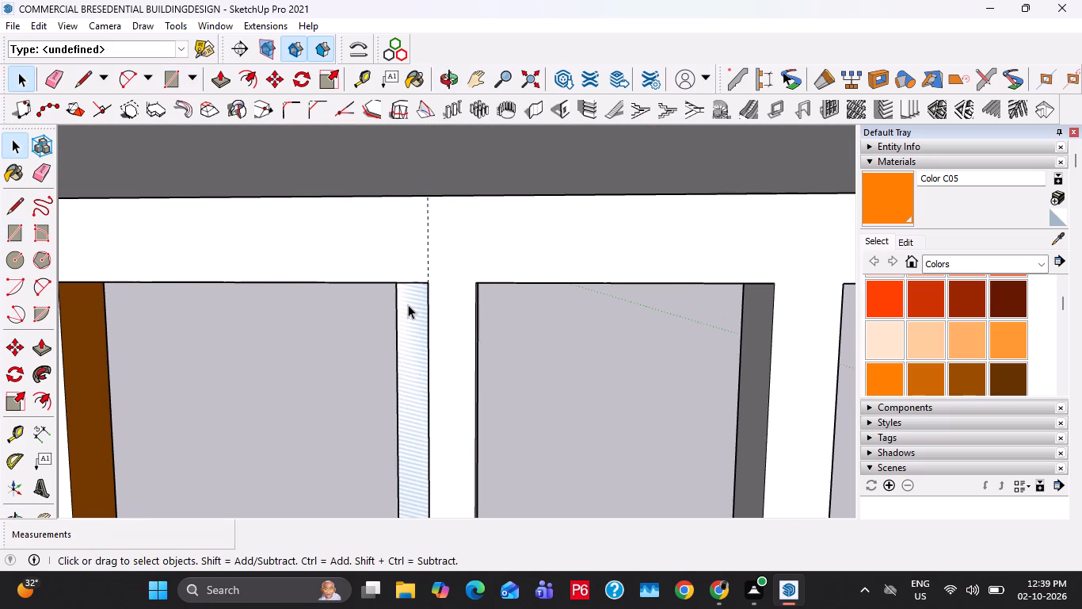
# Push/Pull the rectangle about 1' 2 3/8" into the room, and raise its top face 2' to the slab above.
pyautogui.press('p')
pyautogui.click(408, 308)
pyautogui.click(402, 316)
pyautogui.moveTo(405, 281); pyautogui.dragTo(405, 294, button='middle')
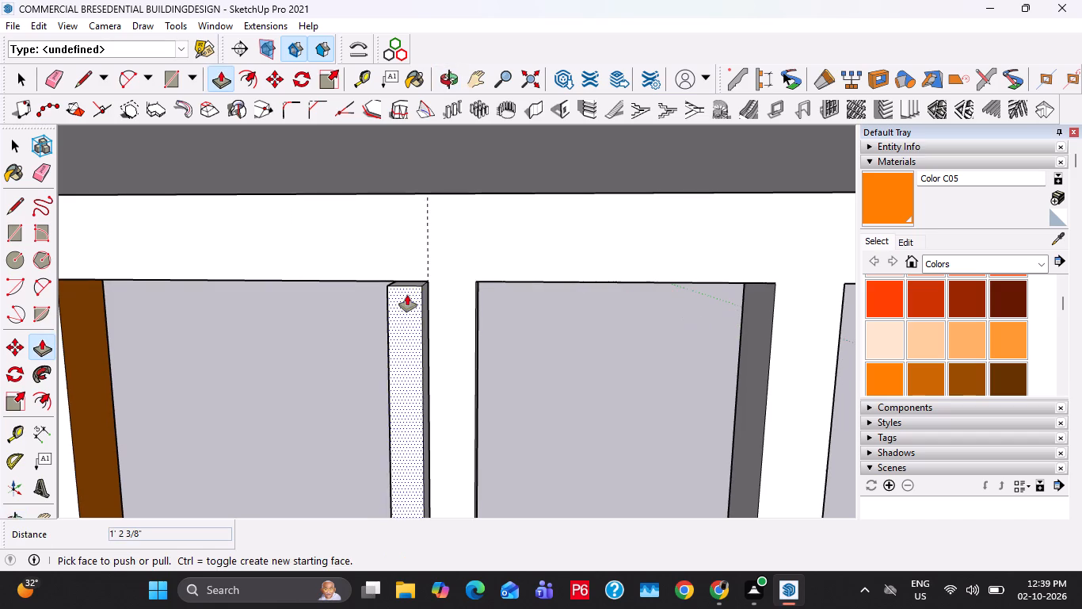
pyautogui.click(413, 282)
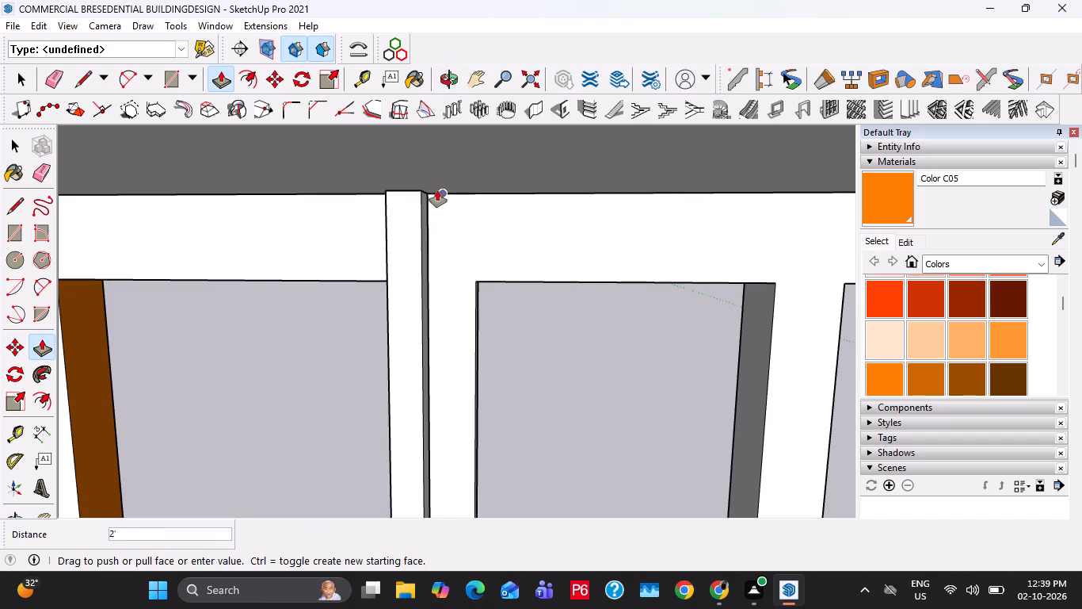
pyautogui.click(437, 190)
# Push/Pull the strip's interior face to the room's back wall, forming a full-depth partition wall.
pyautogui.press('space')
pyautogui.click(417, 218)
pyautogui.press('p')
pyautogui.click(417, 220)
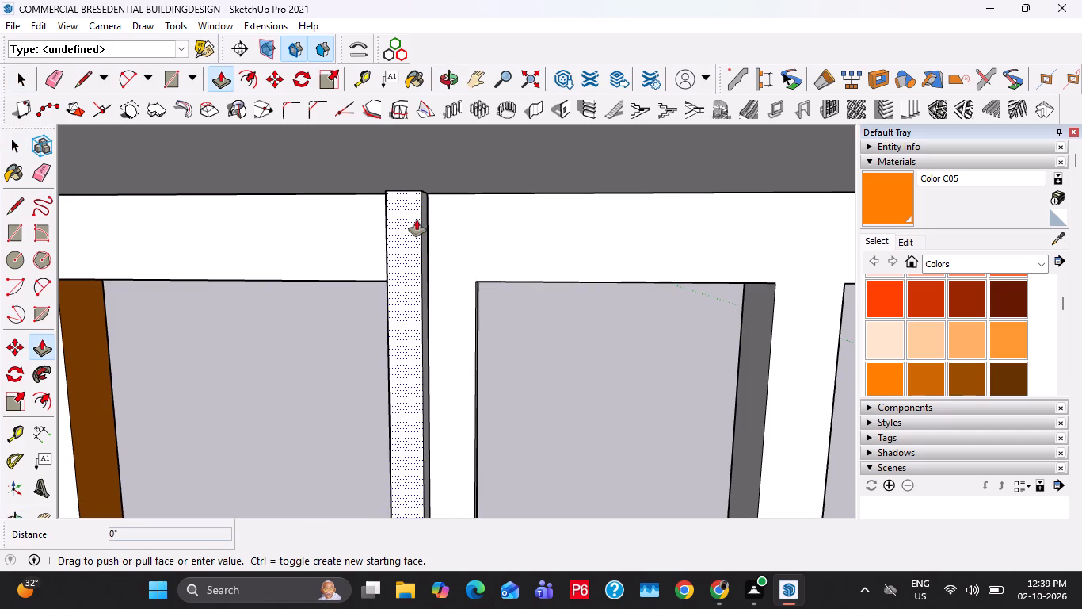
pyautogui.moveTo(367, 244); pyautogui.dragTo(35, 259, button='middle')
pyautogui.keyDown('shift'); pyautogui.moveTo(102, 339); pyautogui.dragTo(442, 294, button='middle'); pyautogui.keyUp('shift')
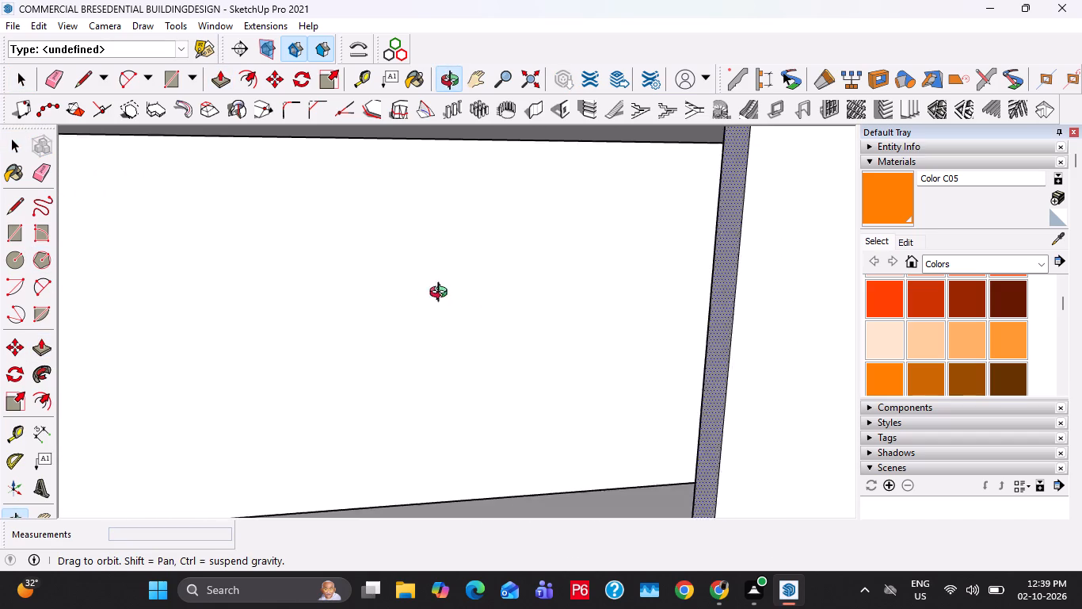
pyautogui.keyDown('shift'); pyautogui.moveTo(442, 294); pyautogui.dragTo(790, 228, button='middle'); pyautogui.keyUp('shift')
pyautogui.keyDown('shift'); pyautogui.moveTo(251, 227); pyautogui.dragTo(733, 236, button='middle'); pyautogui.keyUp('shift')
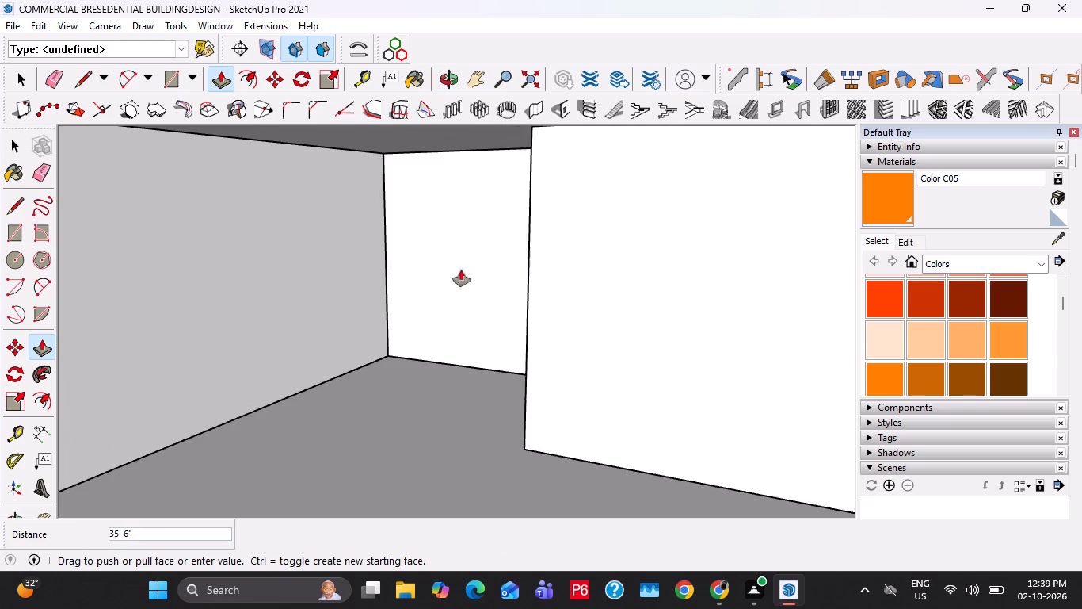
pyautogui.click(271, 408)
pyautogui.press('space')
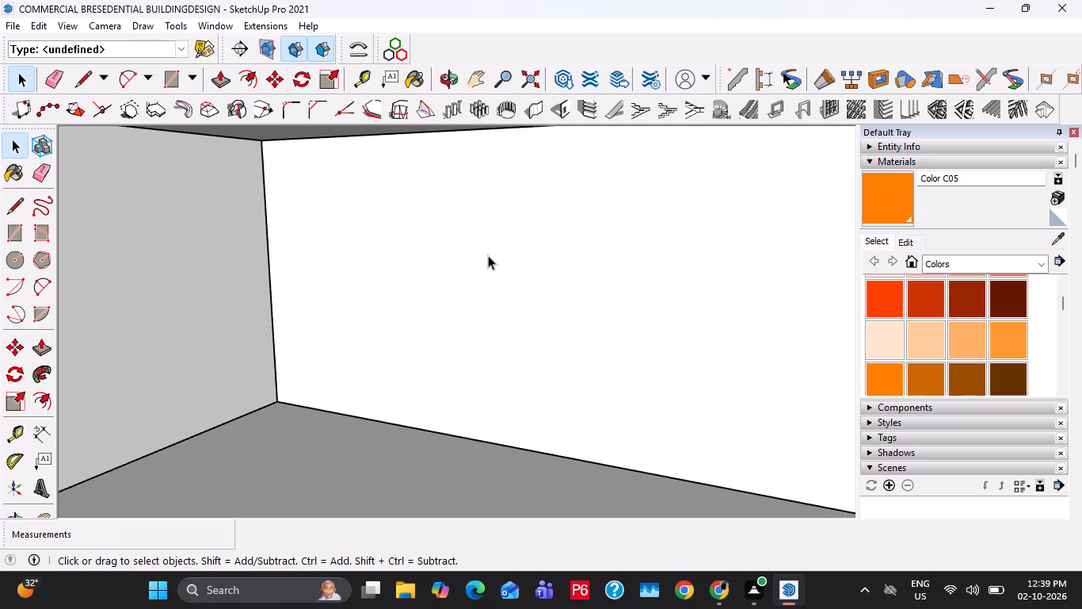
# Select the whole partition wall with its connected geometry and make it a group.
pyautogui.press('Escape')
pyautogui.tripleClick(488, 255)
pyautogui.click(489, 255)
pyautogui.rightClick(489, 255)
pyautogui.click(538, 392)
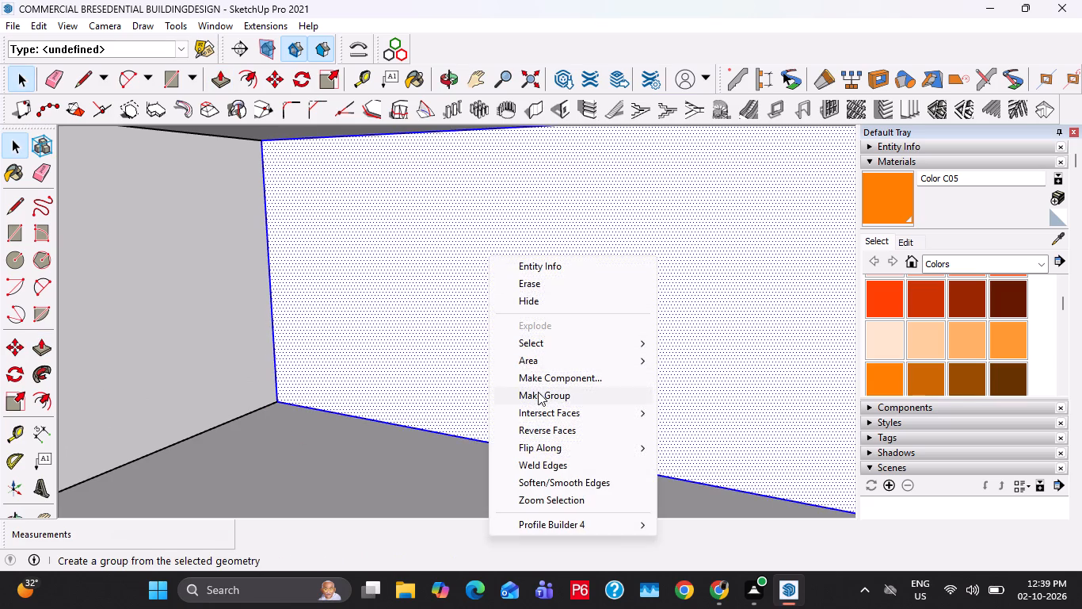
# Place a guide on the ground floor 4' from the partition wall's bottom edge, toward the orange end column.
pyautogui.keyDown('shift'); pyautogui.moveTo(509, 363); pyautogui.dragTo(179, 219, button='middle'); pyautogui.keyUp('shift')
pyautogui.scroll(-20, 166, 239)
pyautogui.scroll(-8, 166, 239)
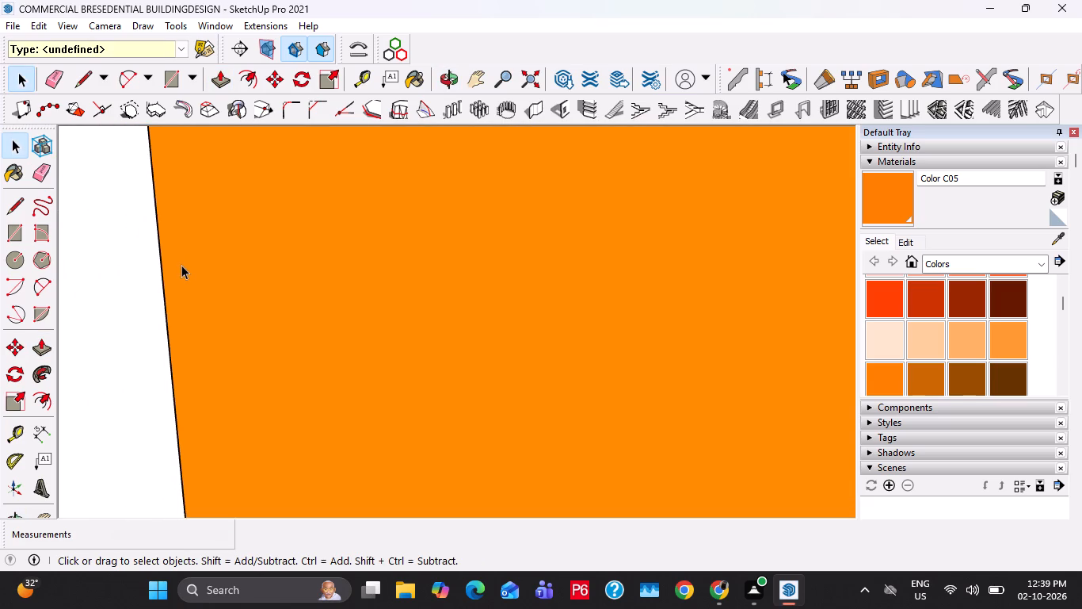
pyautogui.scroll(-20, 181, 265)
pyautogui.scroll(-20, 181, 265)
pyautogui.scroll(-3, 181, 265)
pyautogui.moveTo(329, 240); pyautogui.dragTo(247, 285, button='middle')
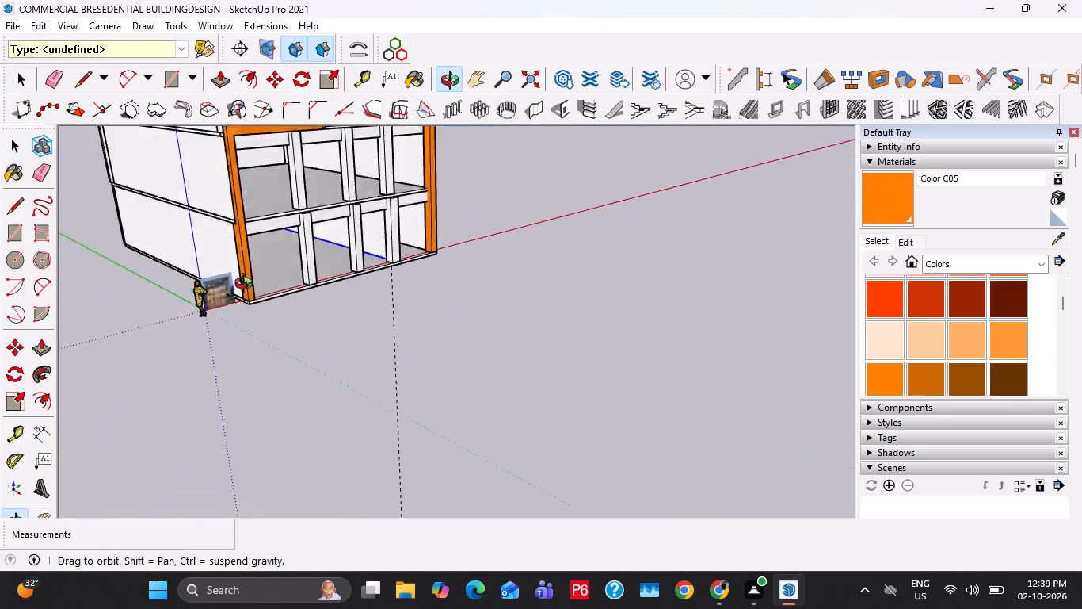
pyautogui.moveTo(247, 285); pyautogui.dragTo(93, 319, button='middle')
pyautogui.scroll(15, 549, 255)
pyautogui.moveTo(429, 254); pyautogui.dragTo(400, 263, button='middle')
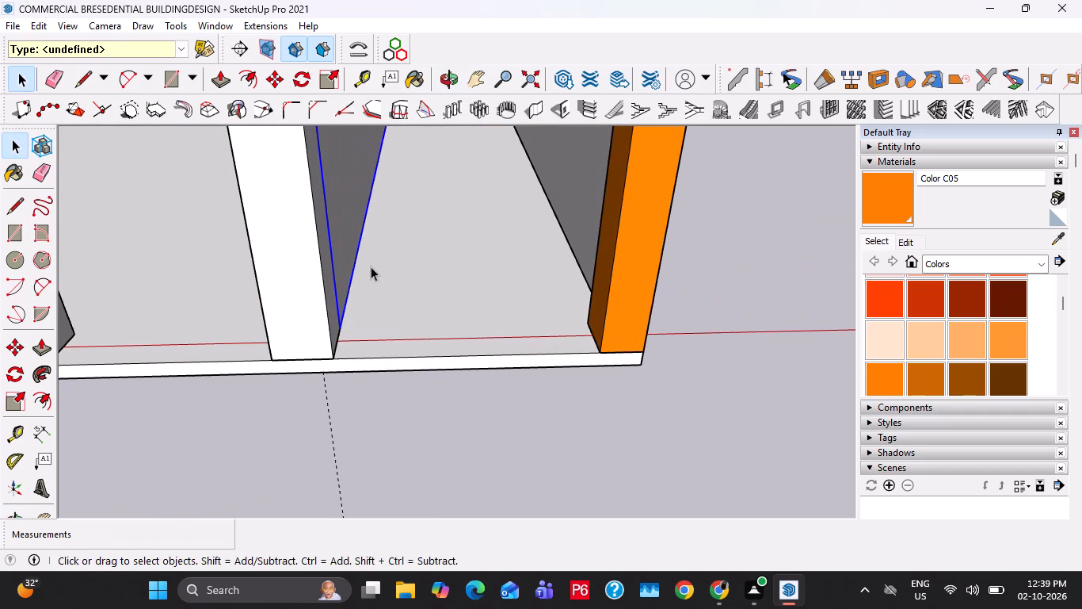
pyautogui.press('t')
pyautogui.click(359, 268)
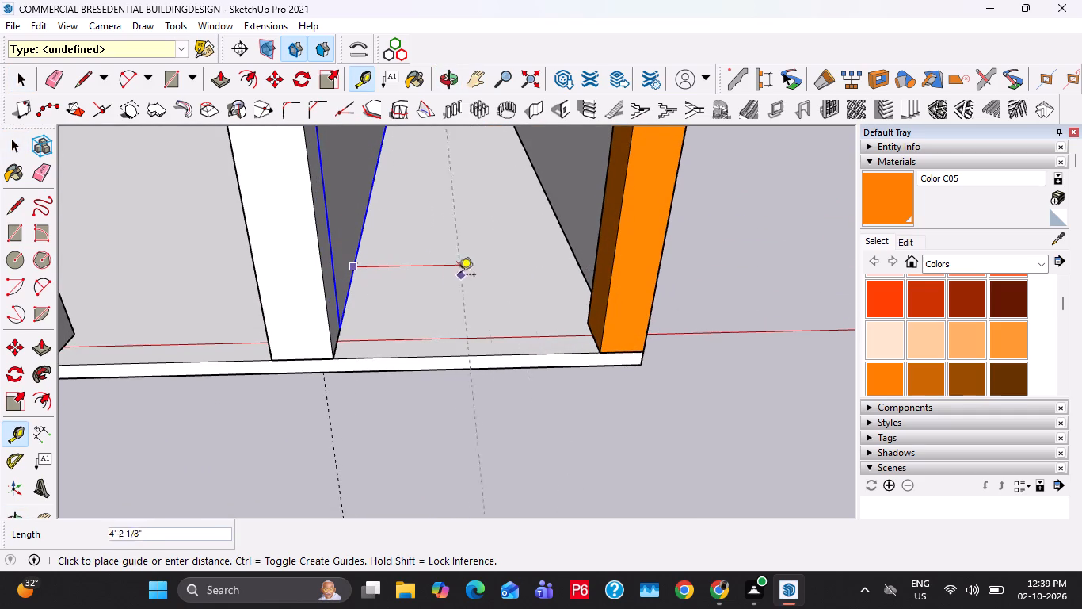
pyautogui.write("4'")
pyautogui.press('Return')
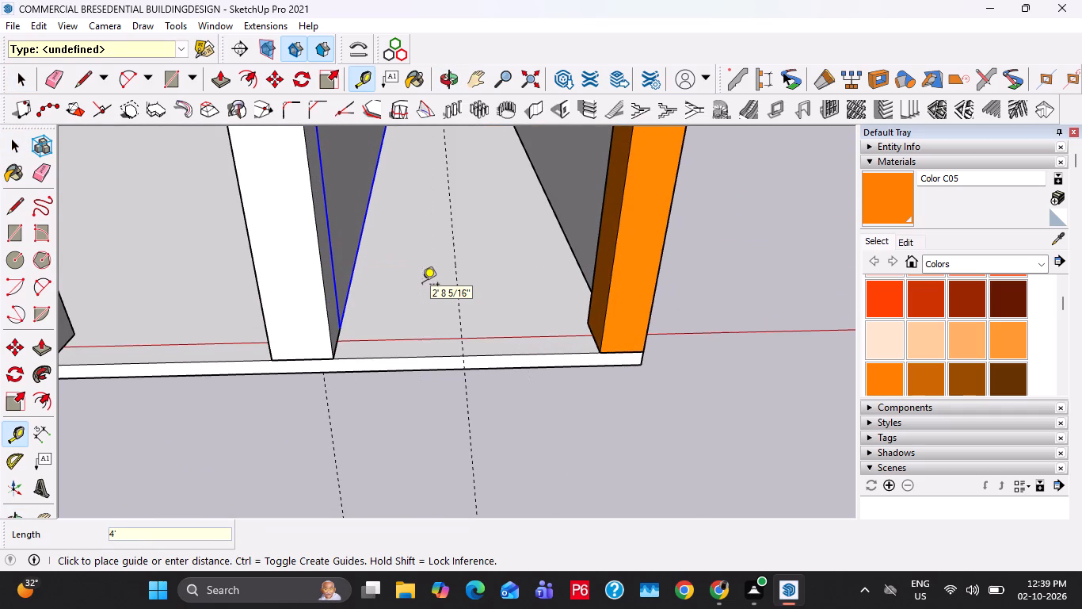
# Place a guide on the ground floor 1' in from the slab's front edge, beside the partition wall.
pyautogui.click(419, 357)
pyautogui.click(419, 339)
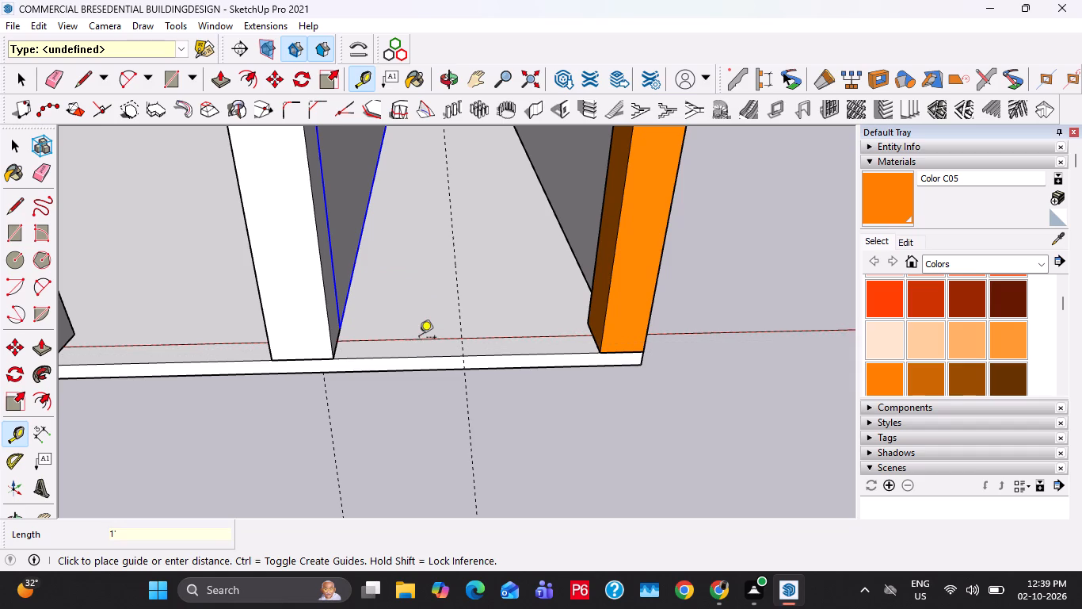
# Draw a 4' by 1' rectangle between the partition wall, the guides and the floor's front edge, and Push/Pull it up 6".
pyautogui.press('space')
pyautogui.write('R')
pyautogui.click(338, 343)
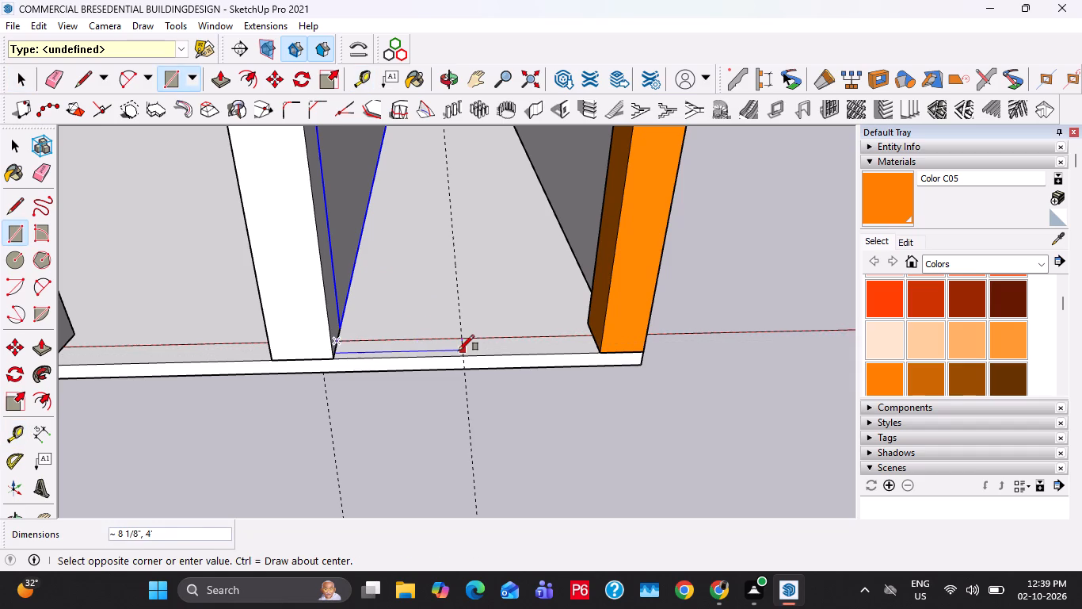
pyautogui.click(459, 353)
pyautogui.press('space')
pyautogui.press('p')
pyautogui.click(448, 350)
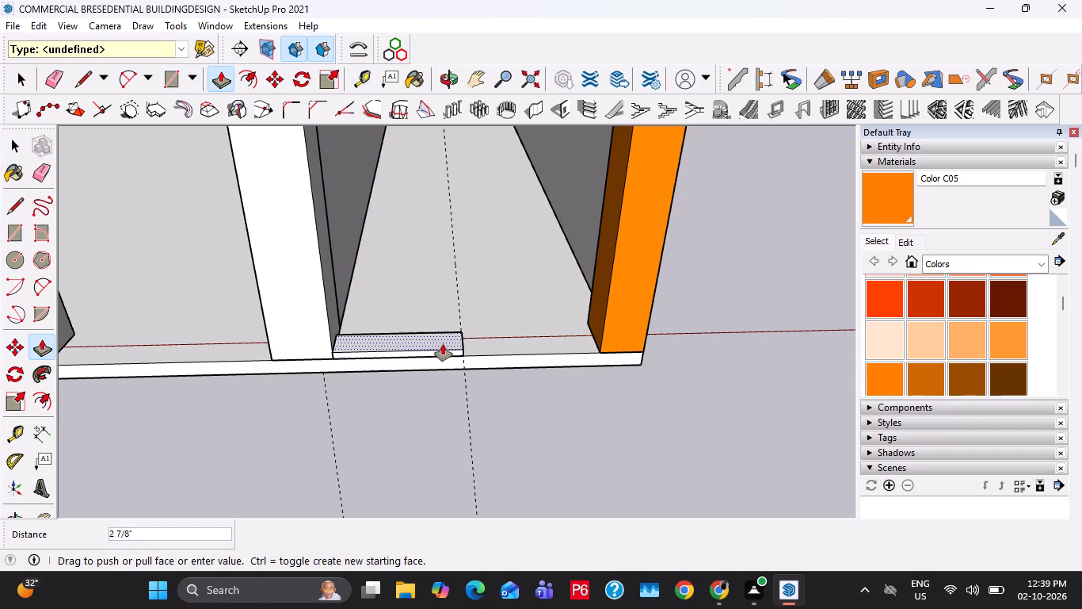
pyautogui.write('6"')
pyautogui.press('Return')
# Select the whole step block with its connected geometry and make it a group.
pyautogui.press('space')
pyautogui.tripleClick(443, 343)
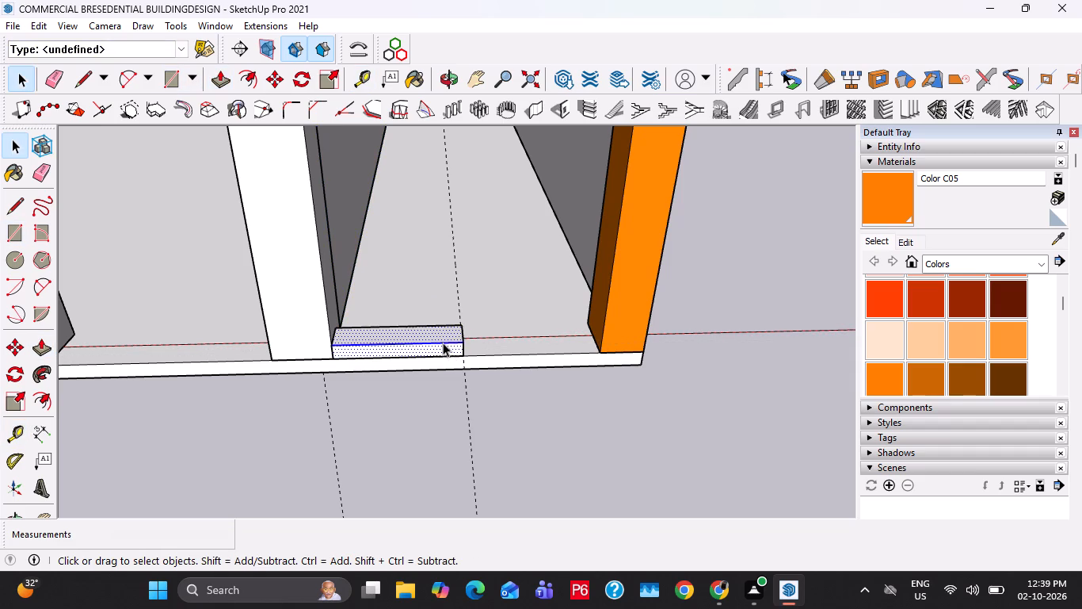
pyautogui.click(443, 343)
pyautogui.rightClick(443, 342)
pyautogui.click(527, 199)
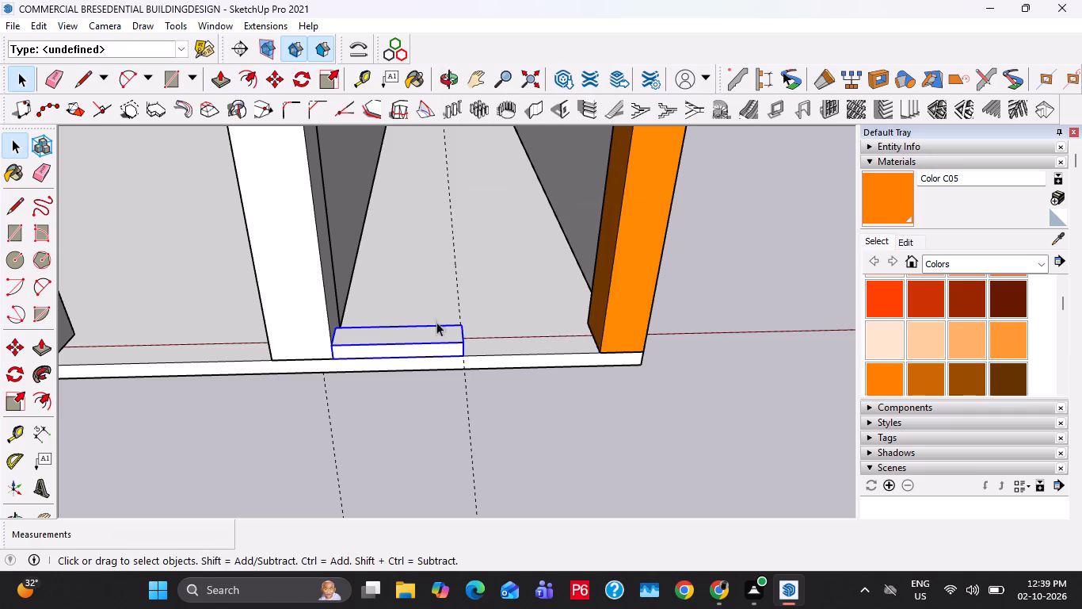
# Copy the step three times up and back, each about 1' 1 7/16" from the last, bottom front corner onto top back corner.
pyautogui.press('m')
pyautogui.click(467, 355)
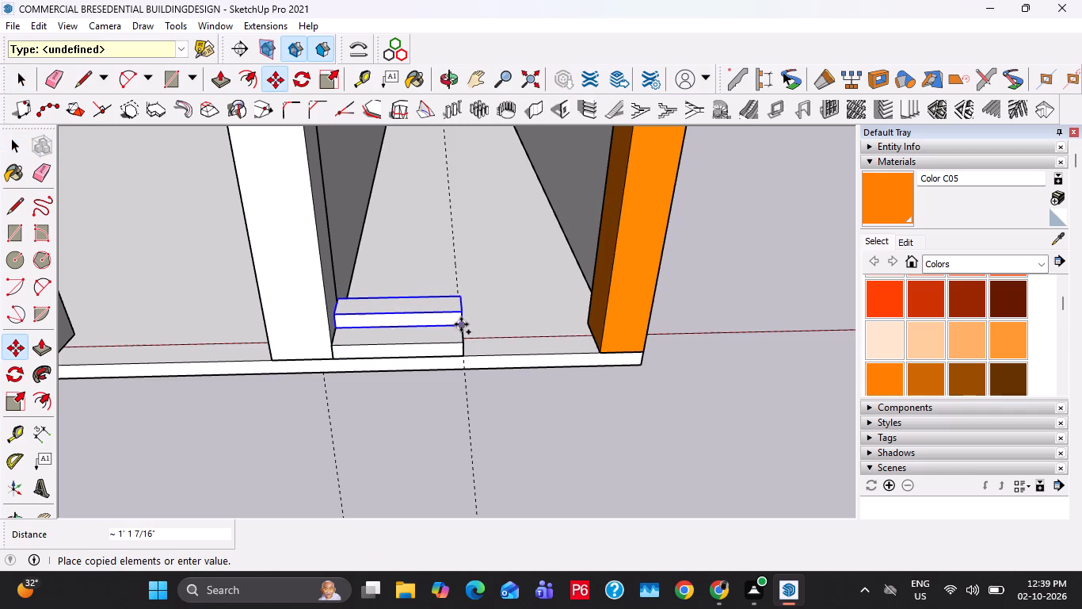
pyautogui.click(461, 327)
pyautogui.click(463, 324)
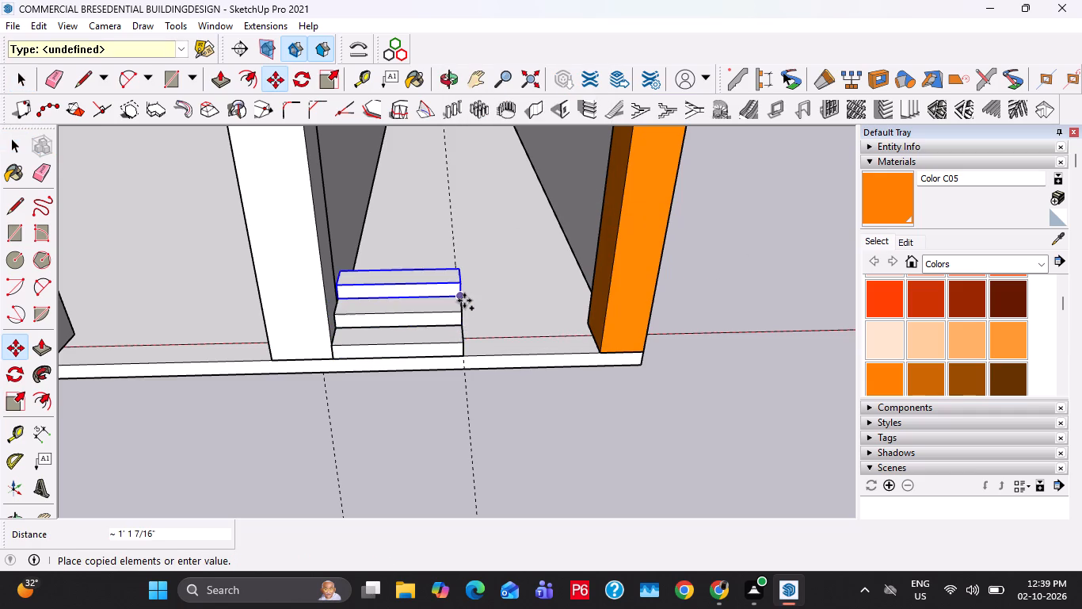
pyautogui.click(464, 301)
pyautogui.click(460, 293)
pyautogui.click(459, 272)
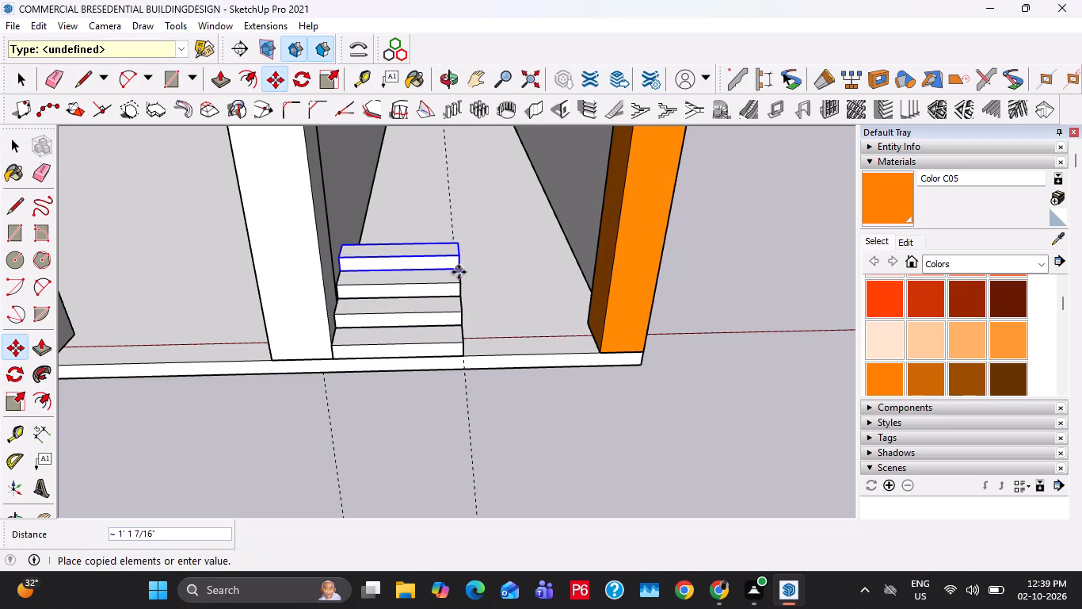
# Select all four steps of the flight and make them one group.
pyautogui.press('space')
pyautogui.keyDown('ctrl'); pyautogui.click(398, 288); pyautogui.keyUp('ctrl')
pyautogui.keyDown('ctrl'); pyautogui.click(395, 308); pyautogui.keyUp('ctrl')
pyautogui.keyDown('ctrl'); pyautogui.click(387, 342); pyautogui.keyUp('ctrl')
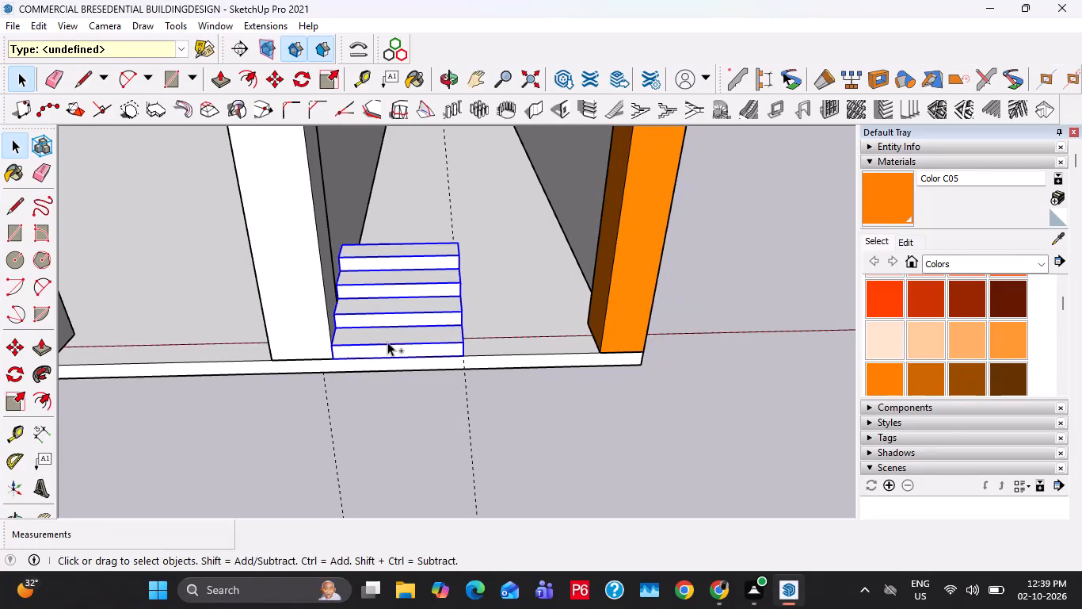
pyautogui.rightClick(387, 343)
pyautogui.click(477, 183)
# Inside the stair group, copy the top step three more times, each placed about 1' 1 7/16" up and back from the last.
pyautogui.doubleClick(432, 311)
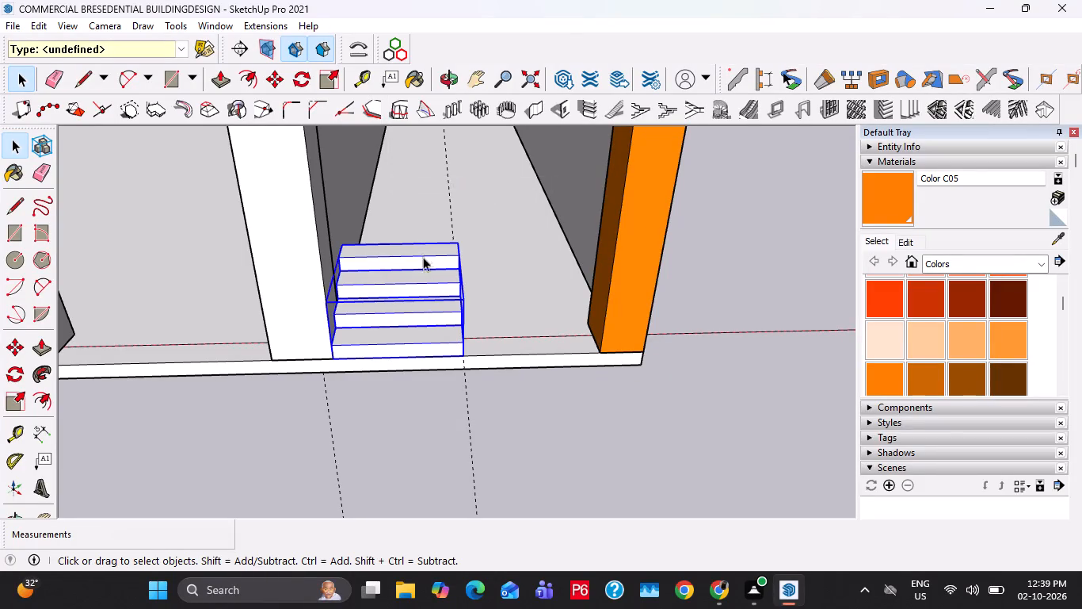
pyautogui.tripleClick(423, 254)
pyautogui.scroll(1, 422, 277)
pyautogui.click(423, 296)
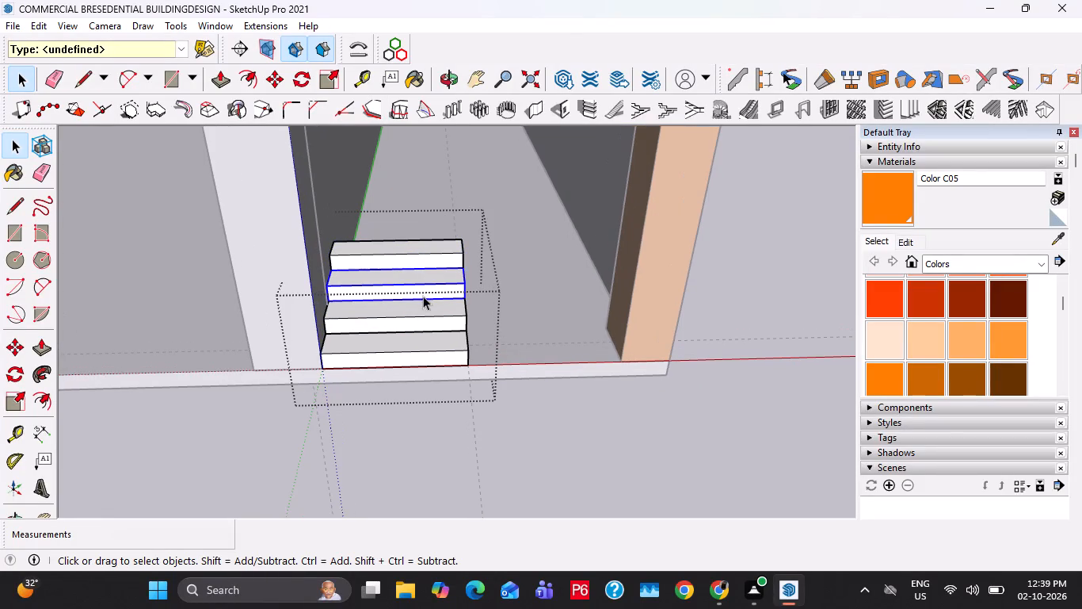
pyautogui.click(455, 255)
pyautogui.press('m')
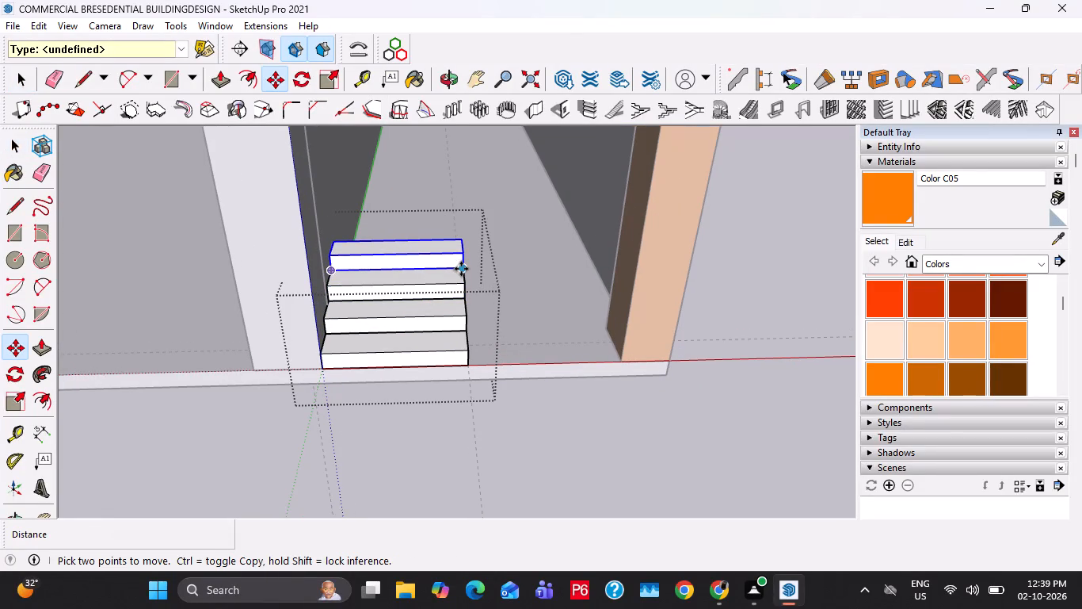
pyautogui.click(461, 269)
pyautogui.click(463, 240)
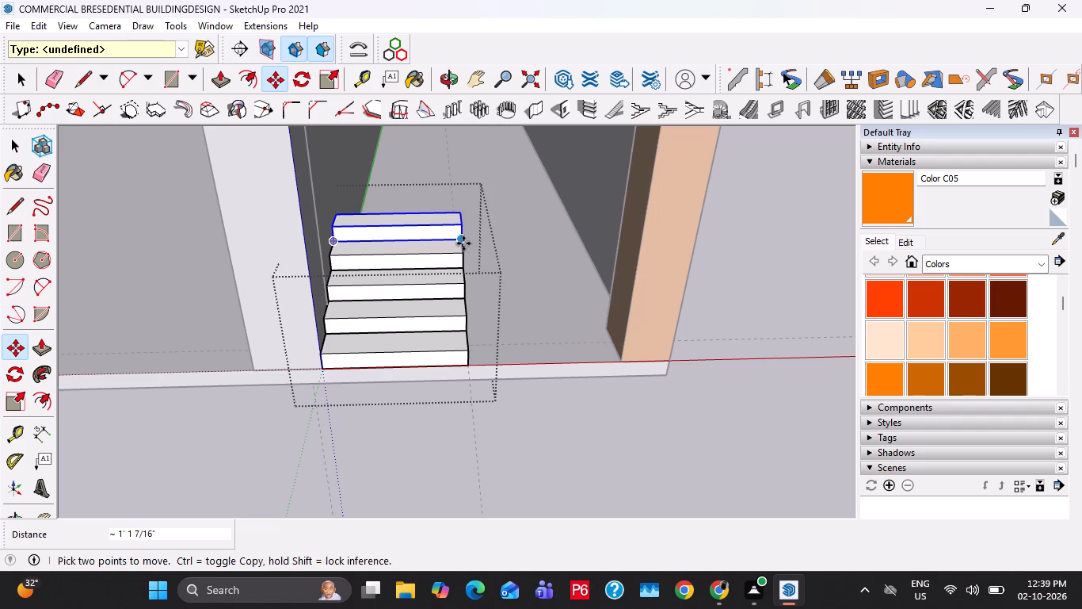
pyautogui.click(463, 240)
pyautogui.click(456, 214)
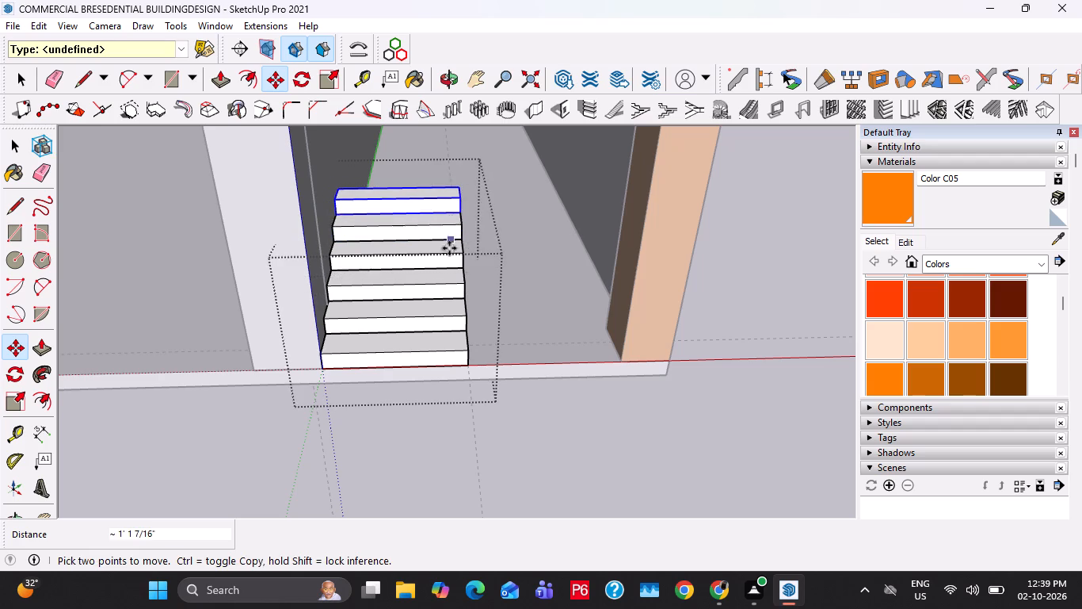
pyautogui.moveTo(448, 265); pyautogui.dragTo(444, 364, button='middle')
pyautogui.scroll(2, 477, 201)
pyautogui.click(461, 188)
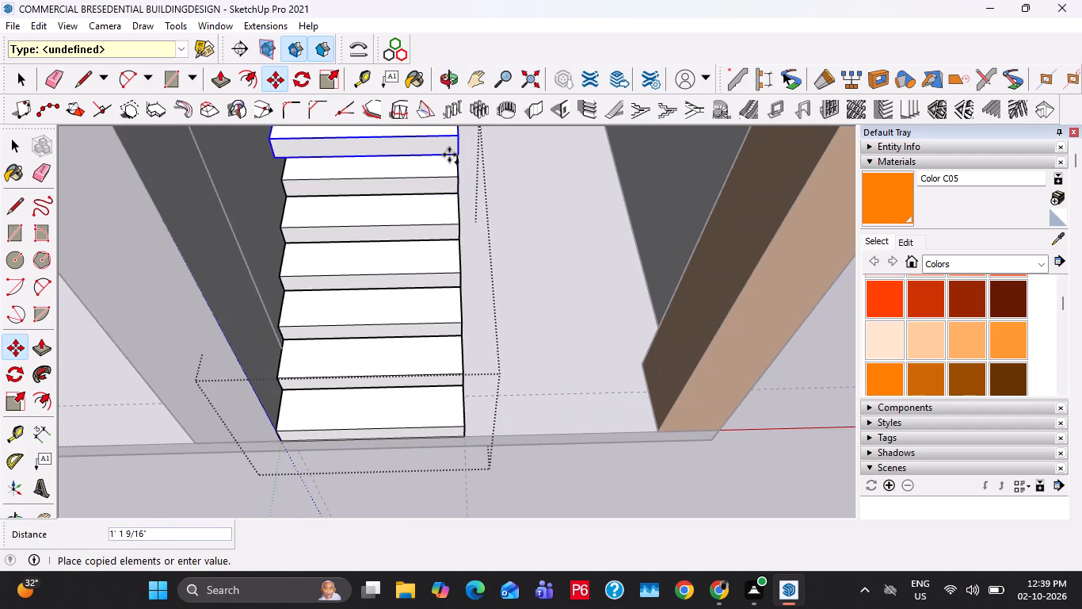
pyautogui.click(454, 151)
# Extend the flight with three more copies of the top step, each set on the previous step's back top corner.
pyautogui.scroll(-4, 414, 206)
pyautogui.keyDown('shift'); pyautogui.moveTo(410, 198); pyautogui.dragTo(389, 292, button='middle'); pyautogui.keyUp('shift')
pyautogui.scroll(6, 402, 277)
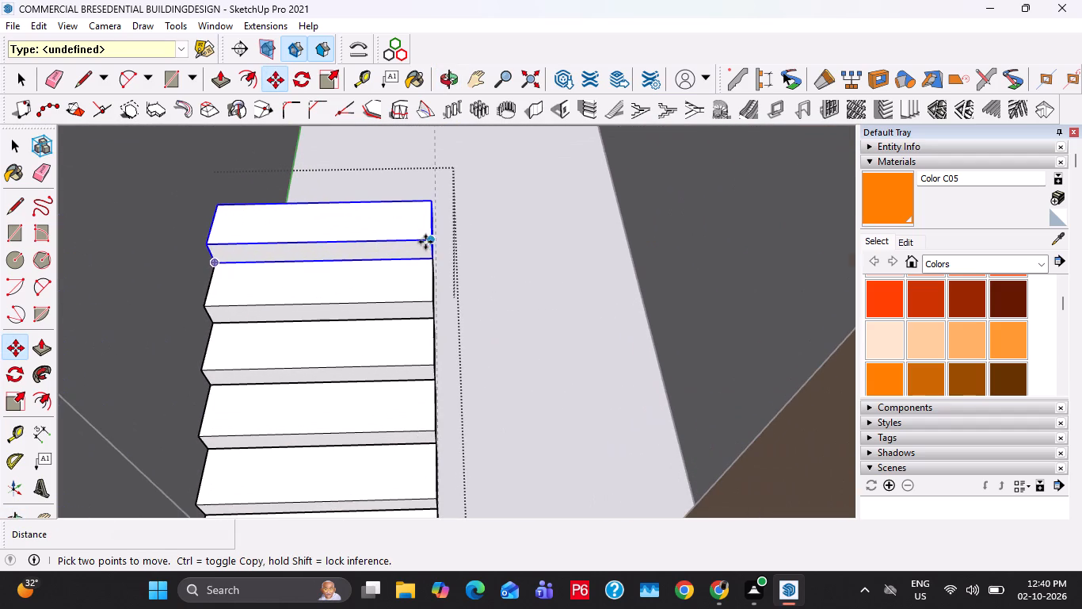
pyautogui.click(429, 263)
pyautogui.click(431, 202)
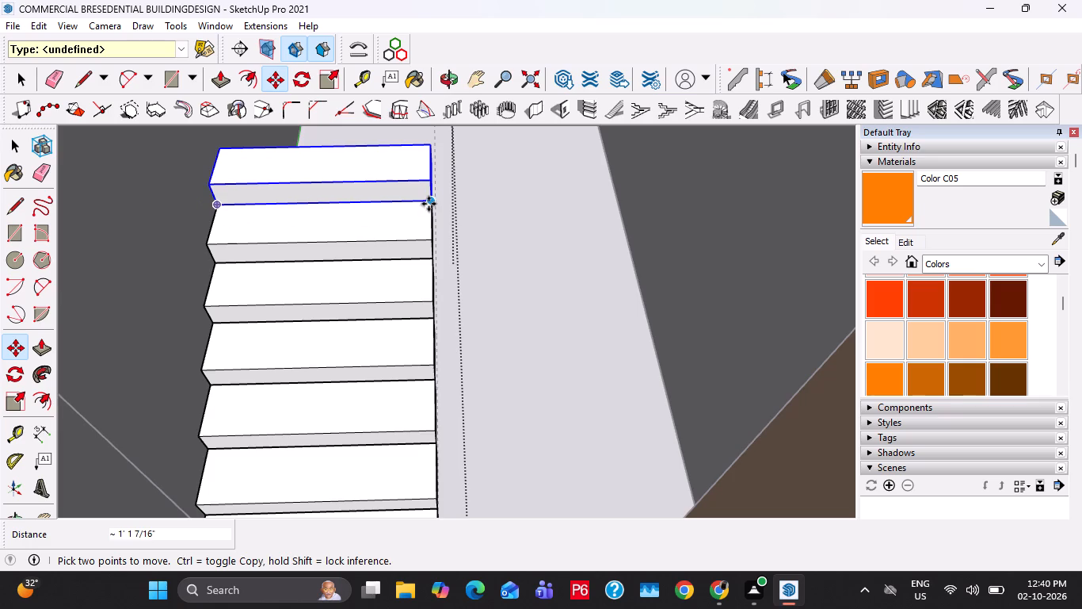
pyautogui.click(429, 204)
pyautogui.keyDown('shift'); pyautogui.moveTo(426, 192); pyautogui.dragTo(402, 171, button='middle'); pyautogui.keyUp('shift')
pyautogui.keyDown('shift'); pyautogui.moveTo(376, 340); pyautogui.dragTo(375, 226, button='middle'); pyautogui.keyUp('shift')
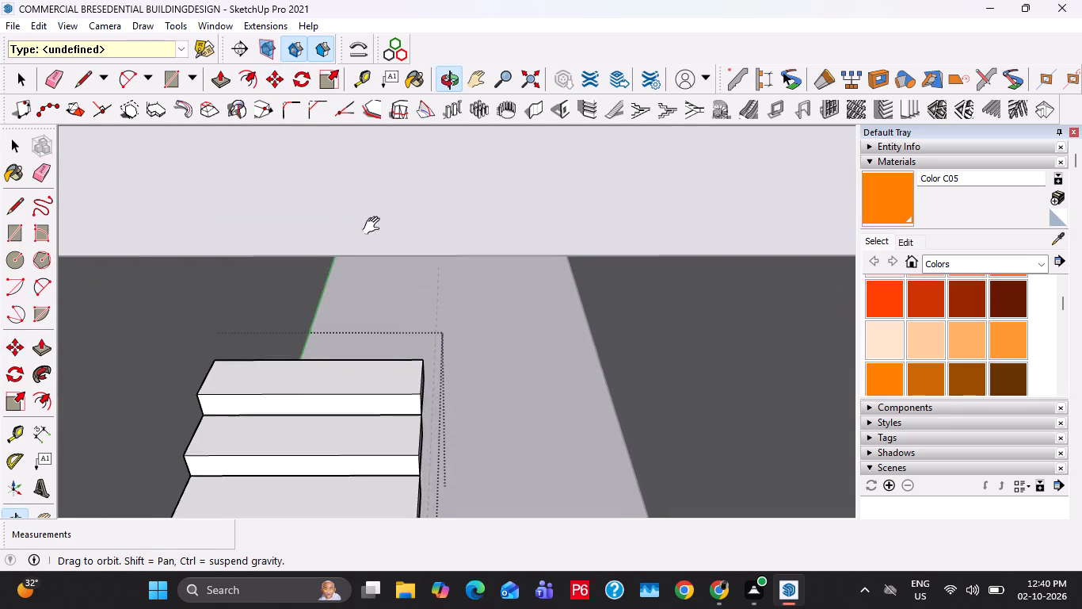
pyautogui.keyDown('shift'); pyautogui.moveTo(375, 226); pyautogui.dragTo(375, 176, button='middle'); pyautogui.keyUp('shift')
pyautogui.click(421, 349)
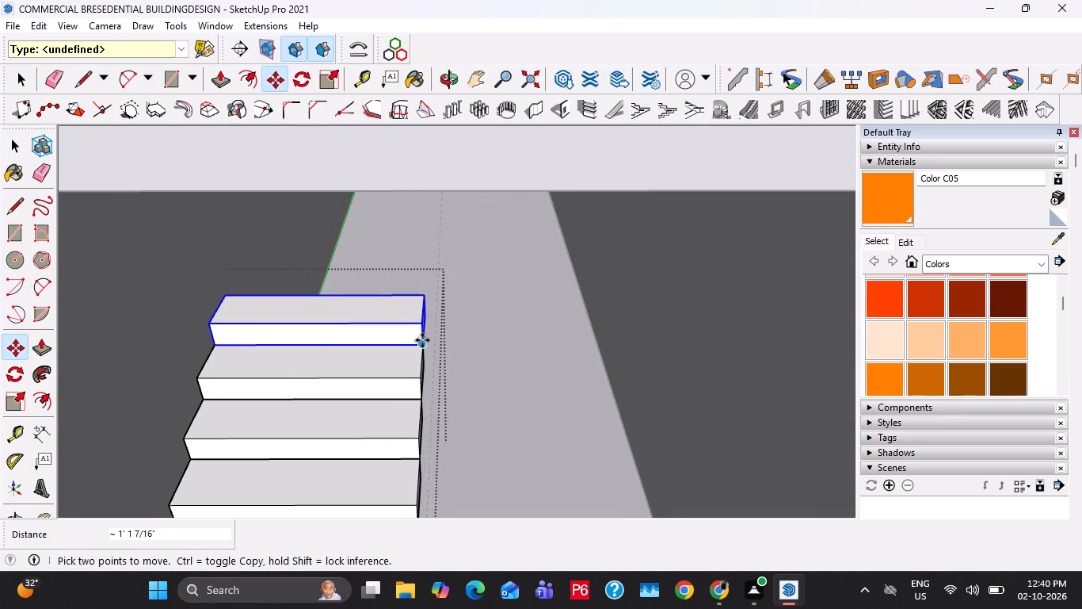
pyautogui.scroll(1, 422, 331)
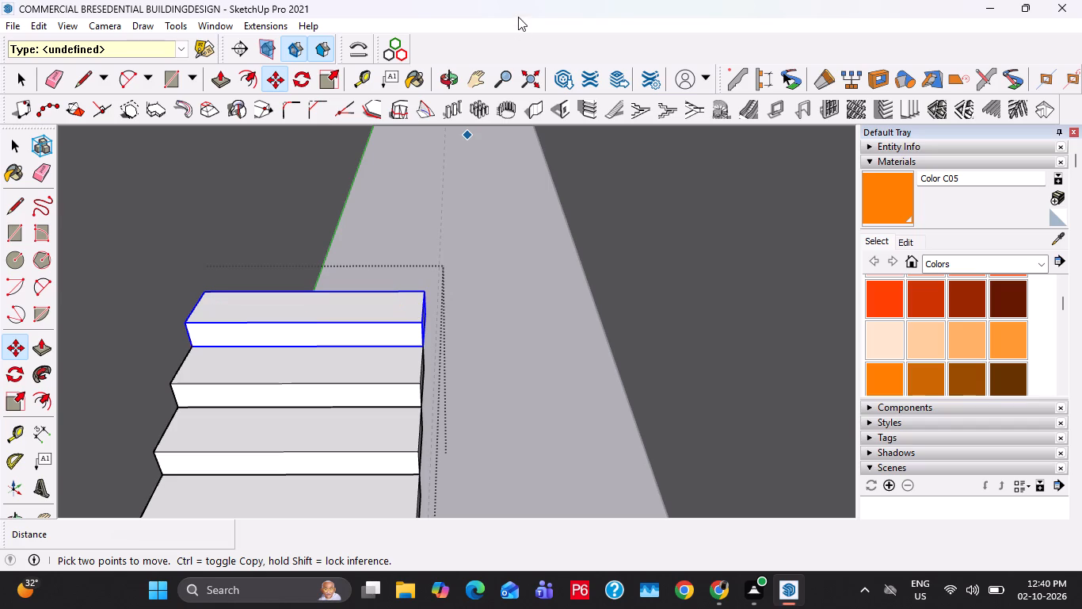
pyautogui.click(421, 347)
pyautogui.click(417, 292)
# Keep copying the topmost step corner to corner to lengthen the flight further, and close the stair group.
pyautogui.scroll(10, 415, 291)
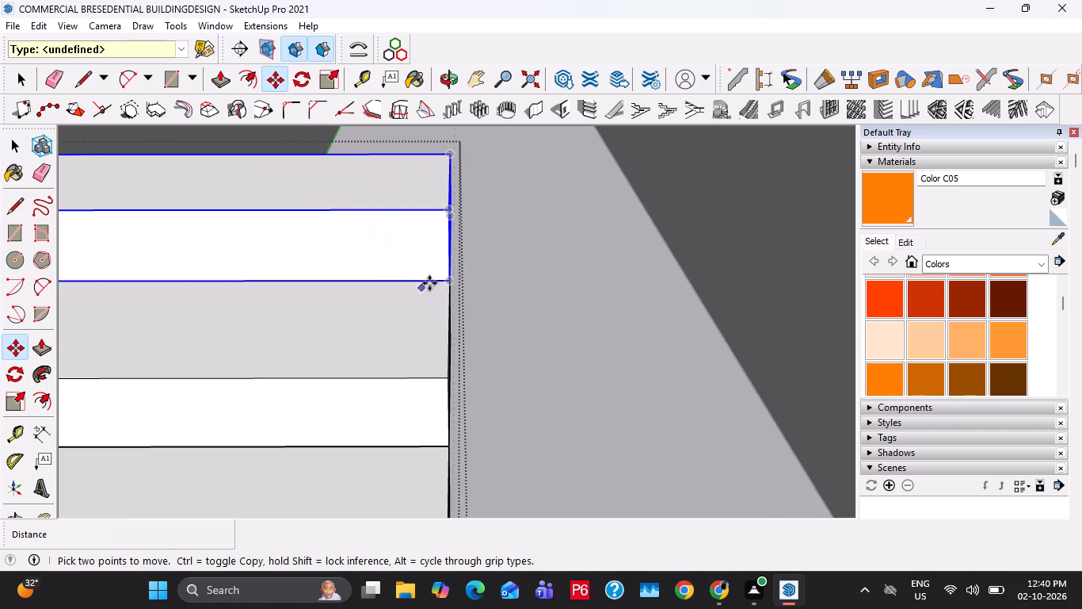
pyautogui.moveTo(436, 289); pyautogui.dragTo(355, 353, button='middle')
pyautogui.scroll(-4, 361, 323)
pyautogui.click(413, 306)
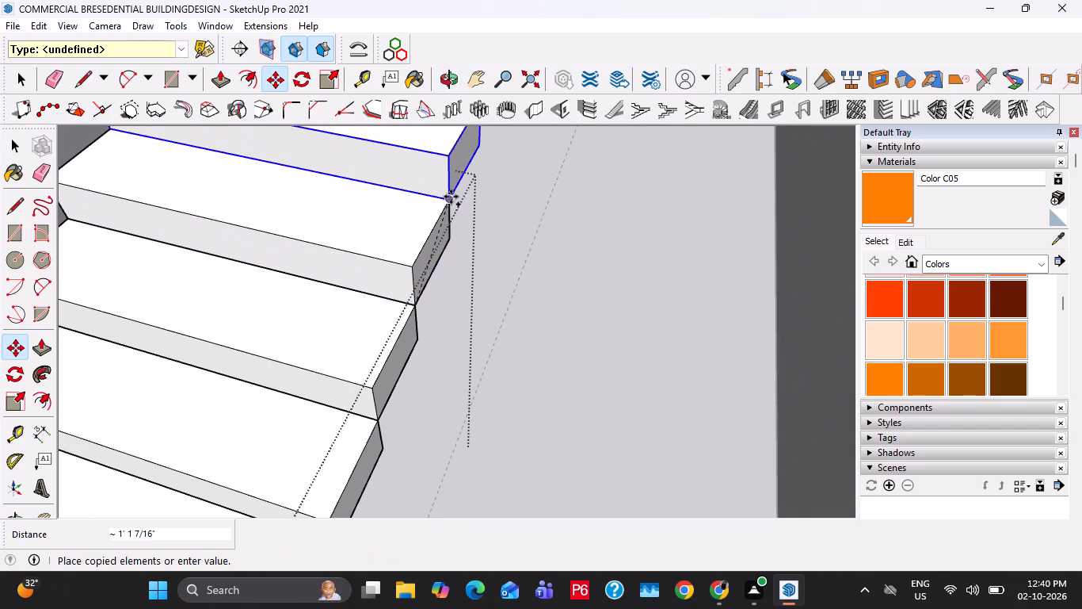
pyautogui.click(450, 197)
pyautogui.click(447, 209)
pyautogui.scroll(-4, 449, 208)
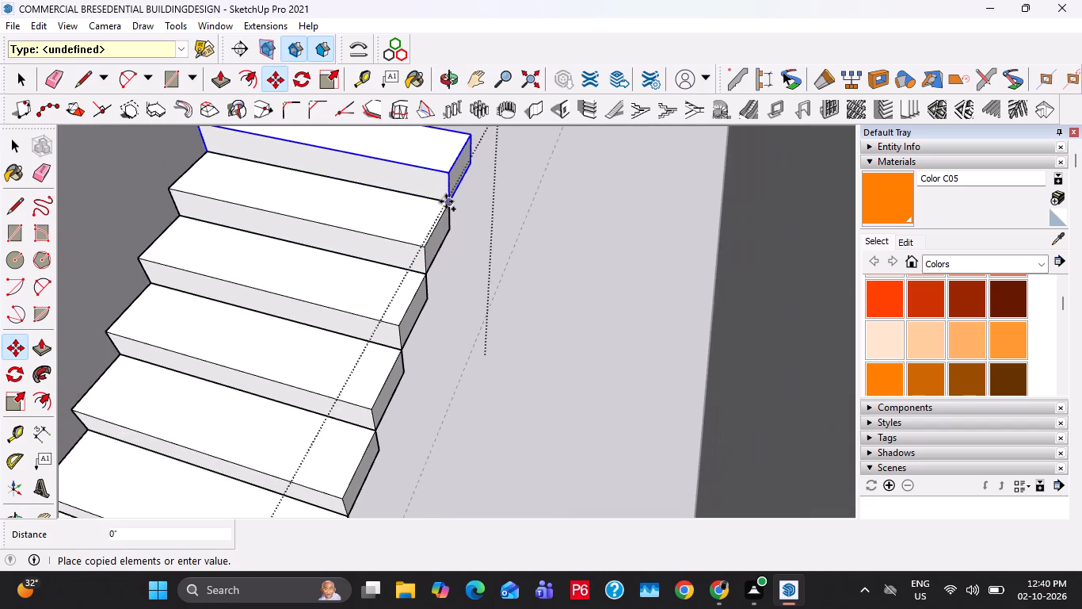
pyautogui.keyDown('shift'); pyautogui.moveTo(446, 204); pyautogui.dragTo(428, 337, button='middle'); pyautogui.keyUp('shift')
pyautogui.click(445, 260)
pyautogui.click(450, 260)
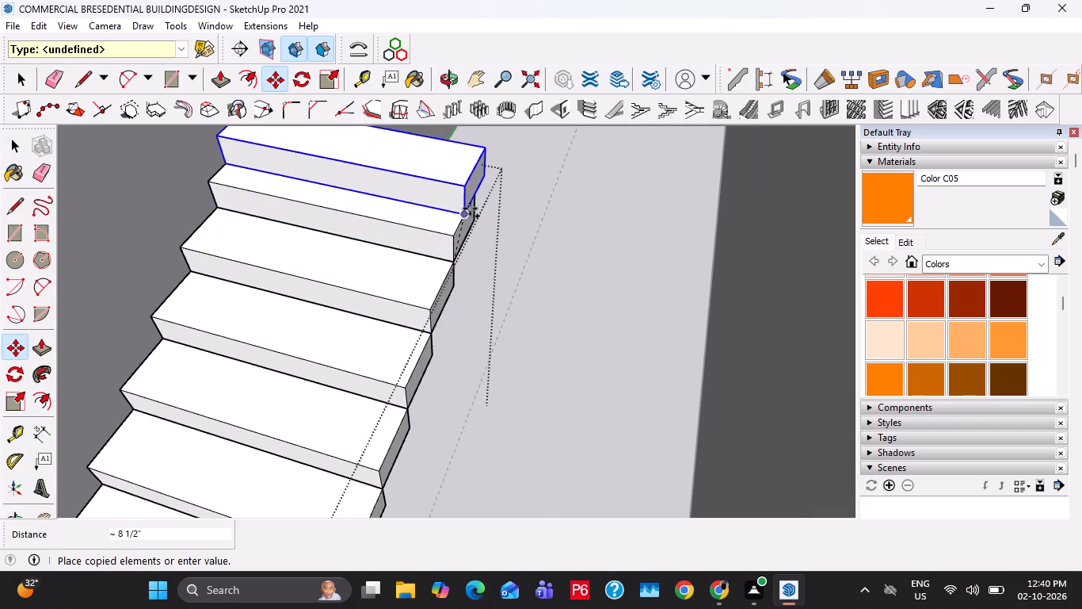
pyautogui.click(471, 190)
pyautogui.keyDown('shift'); pyautogui.moveTo(470, 223); pyautogui.dragTo(474, 205, button='middle'); pyautogui.keyUp('shift')
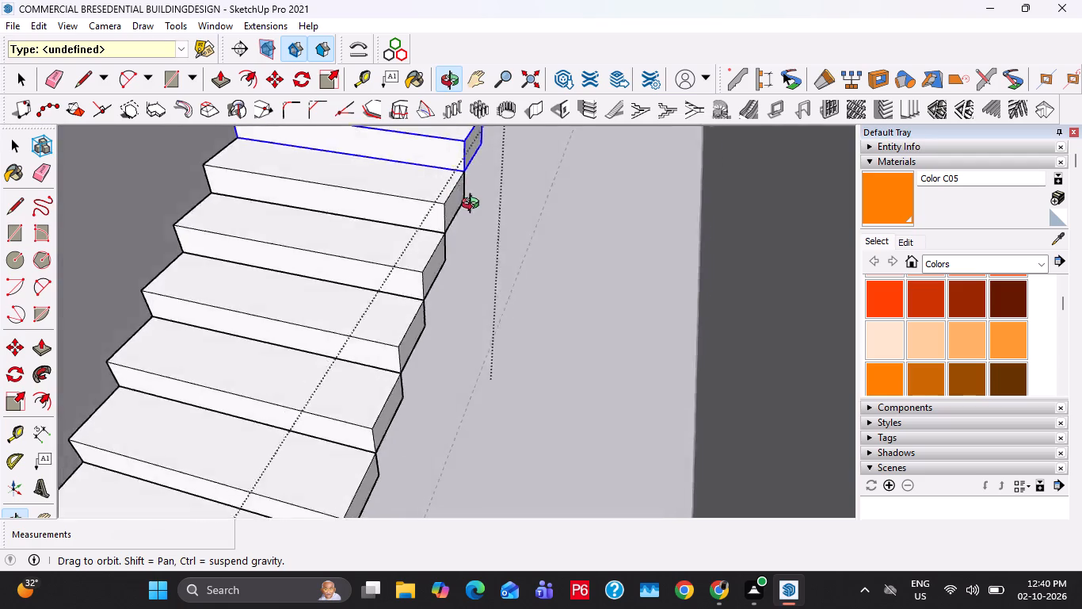
pyautogui.keyDown('shift'); pyautogui.moveTo(474, 205); pyautogui.dragTo(509, 182, button='middle'); pyautogui.keyUp('shift')
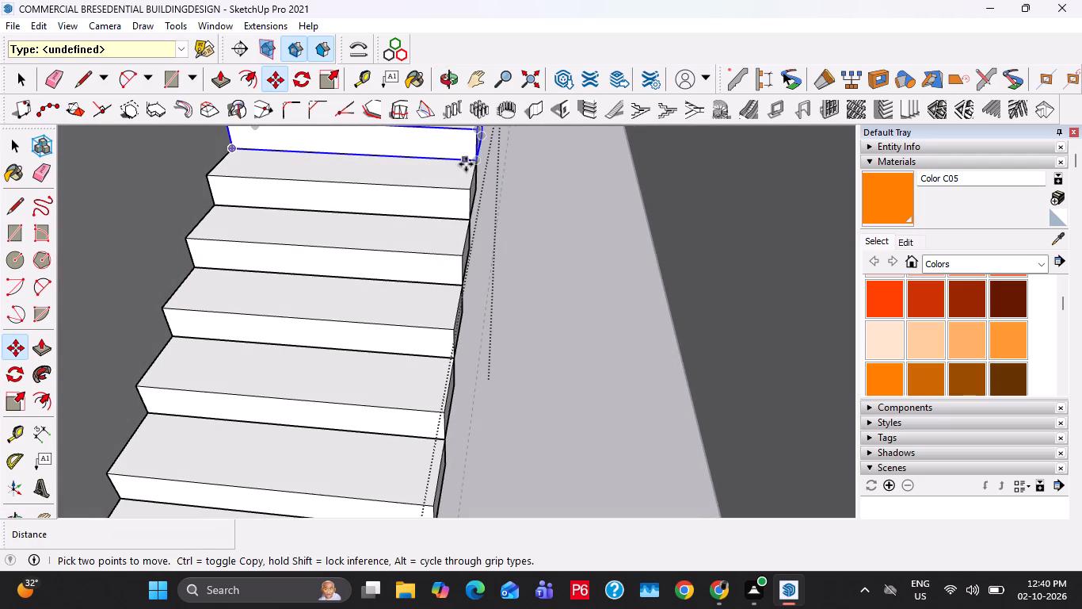
pyautogui.click(472, 165)
pyautogui.keyDown('ctrl'); pyautogui.moveTo(475, 148); pyautogui.dragTo(460, 196, button='middle'); pyautogui.keyUp('ctrl')
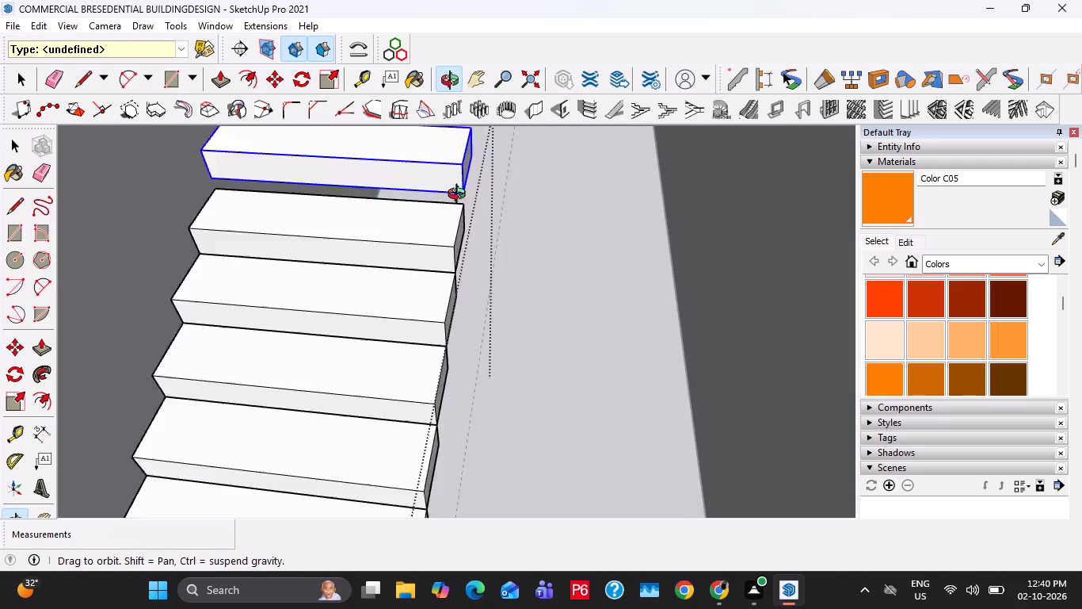
pyautogui.keyDown('ctrl'); pyautogui.moveTo(460, 196); pyautogui.dragTo(462, 174, button='middle'); pyautogui.keyUp('ctrl')
pyautogui.click(473, 181)
pyautogui.press('space')
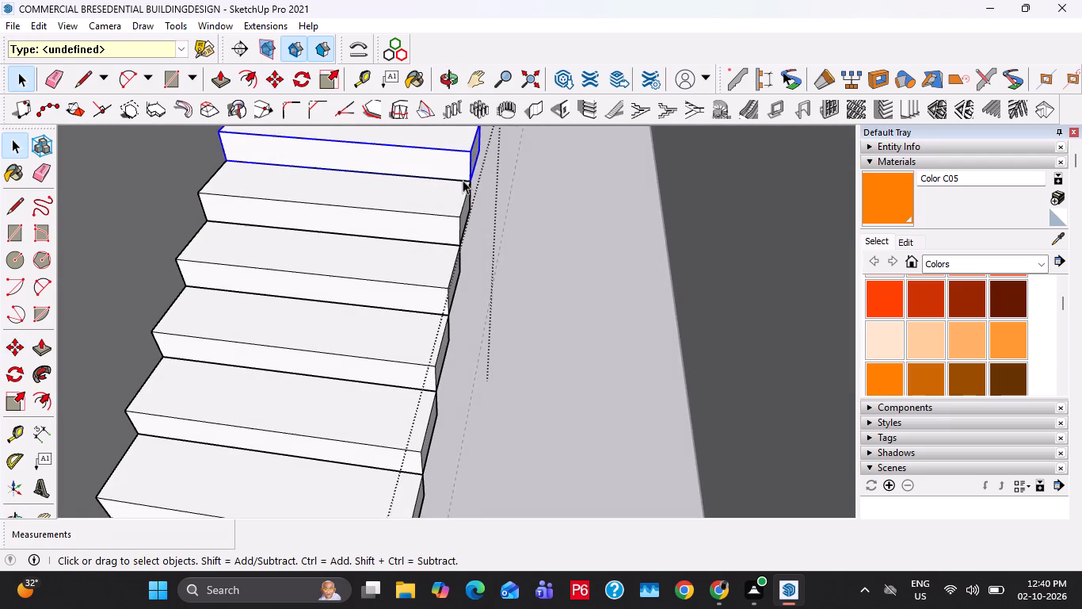
pyautogui.press('Escape')
# Open the topmost step inside the stair group and Push/Pull its back face 4' to form a landing.
pyautogui.scroll(-20, 432, 185)
pyautogui.scroll(-20, 432, 185)
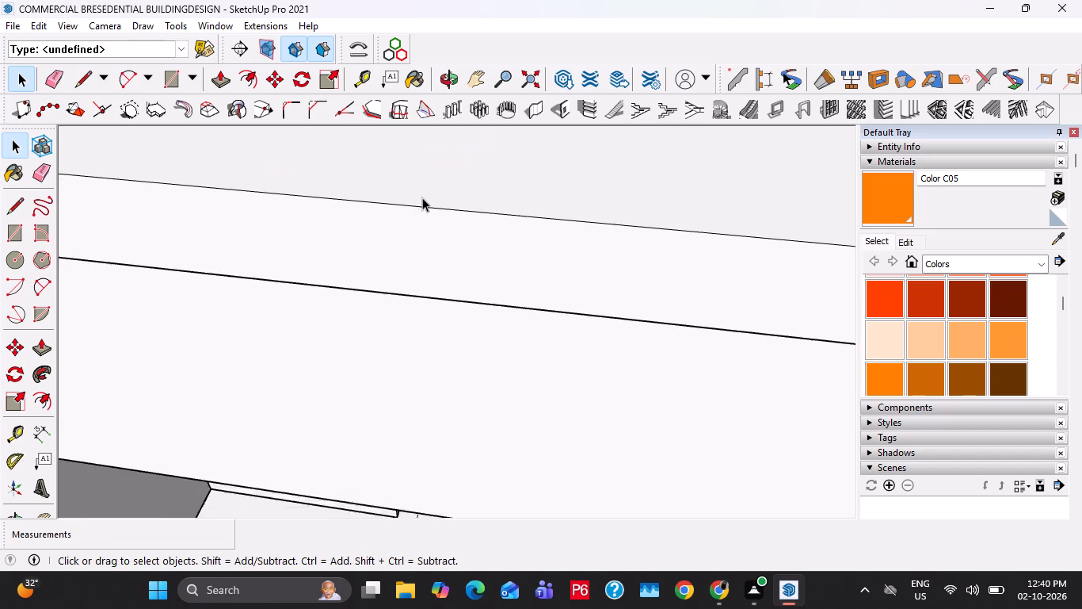
pyautogui.scroll(-19, 422, 197)
pyautogui.moveTo(355, 321); pyautogui.dragTo(396, 230, button='middle')
pyautogui.click(386, 285)
pyautogui.scroll(8, 385, 281)
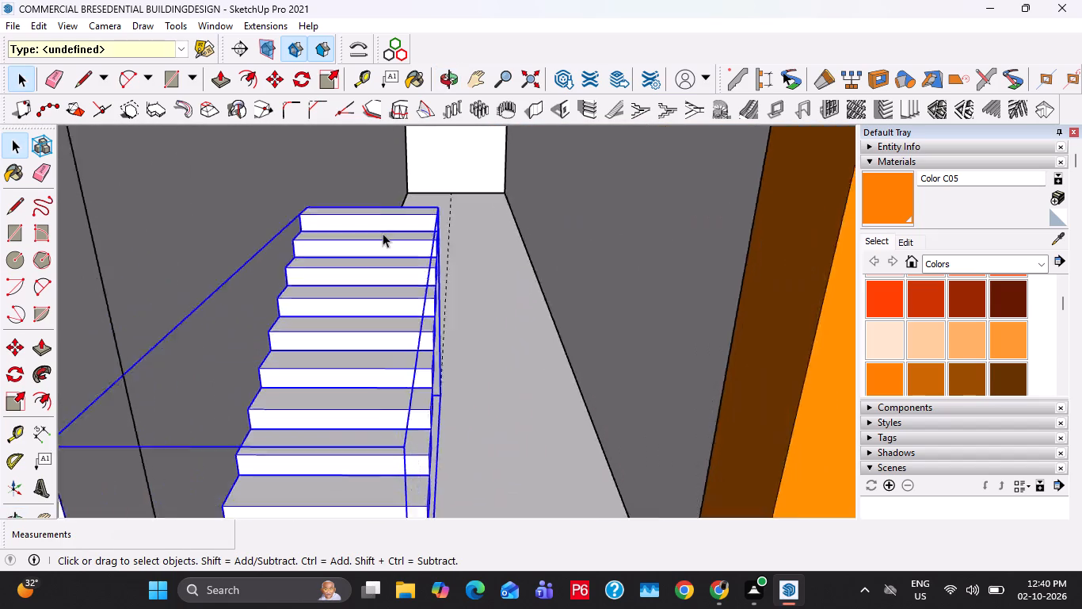
pyautogui.scroll(13, 383, 233)
pyautogui.moveTo(379, 203); pyautogui.dragTo(930, 340, button='middle')
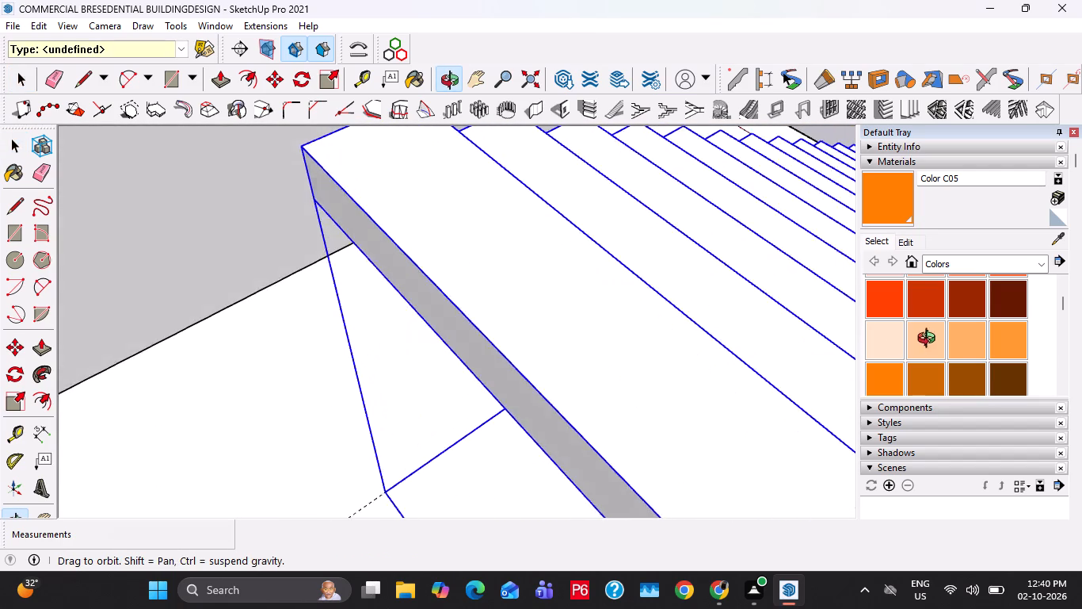
pyautogui.moveTo(930, 340); pyautogui.dragTo(932, 339, button='middle')
pyautogui.doubleClick(516, 280)
pyautogui.click(403, 261)
pyautogui.click(403, 262)
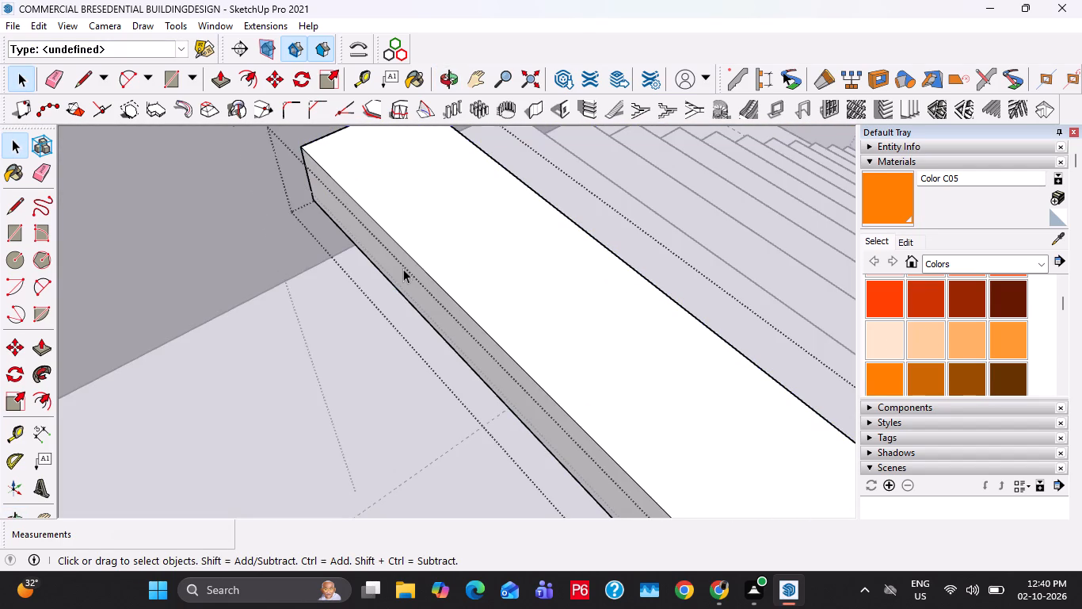
pyautogui.click(403, 270)
pyautogui.press('p')
pyautogui.click(403, 270)
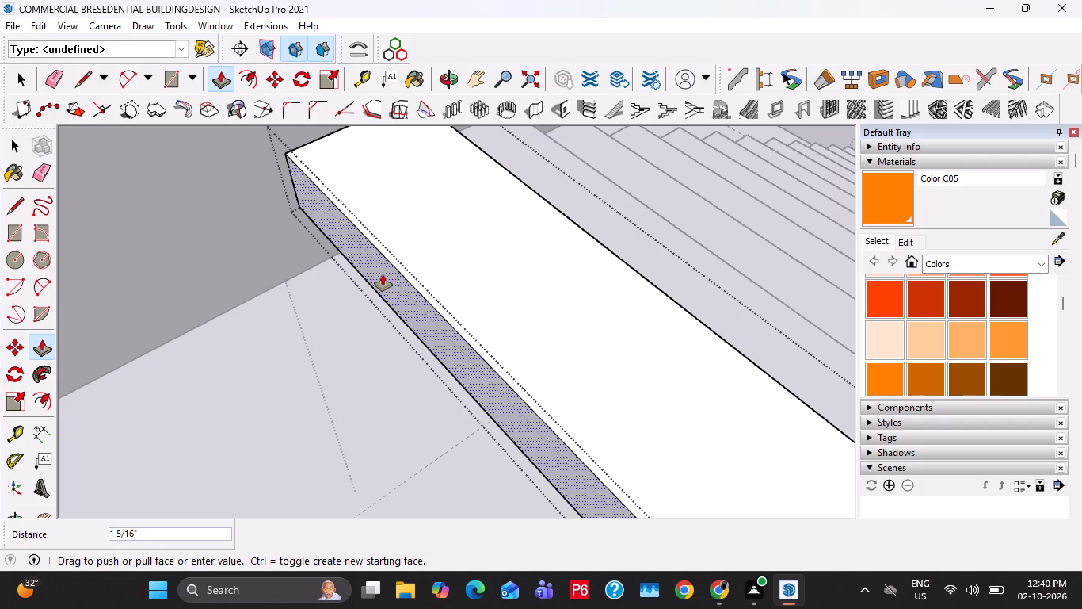
pyautogui.press('4')
pyautogui.press("'")
pyautogui.press('Return')
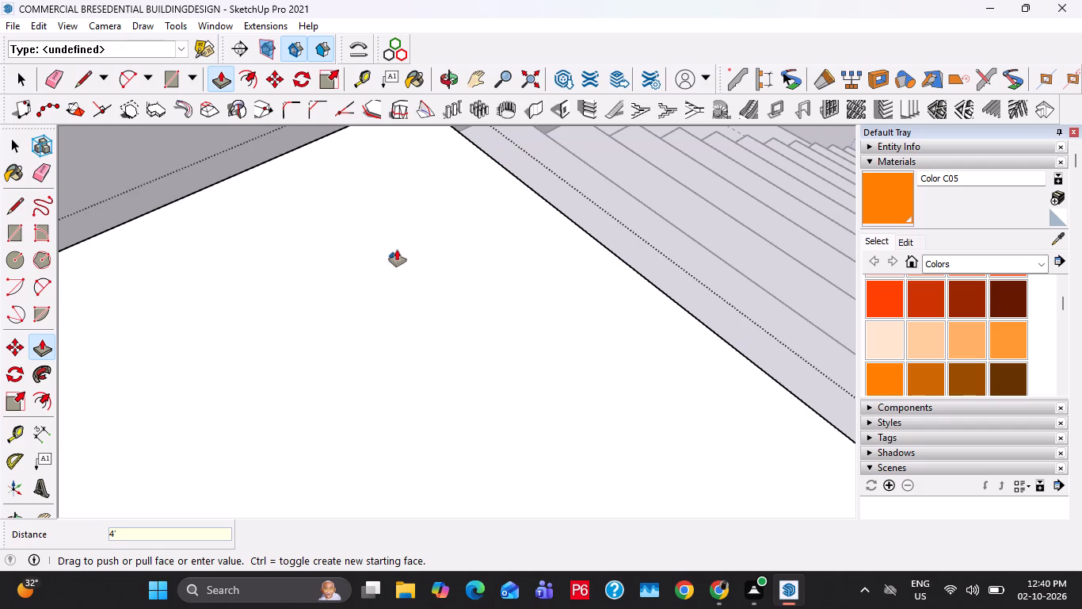
pyautogui.moveTo(399, 247); pyautogui.dragTo(0, 246, button='middle')
pyautogui.press('space')
pyautogui.scroll(-11, 406, 211)
pyautogui.press('Escape')
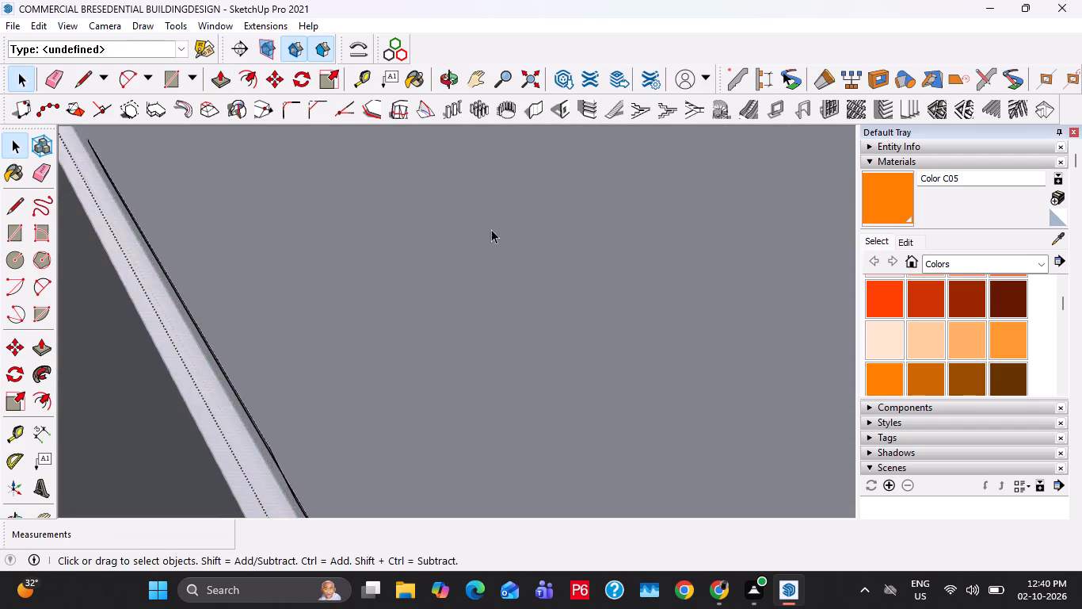
# Exit the stair editing and delete all guides from the model.
pyautogui.scroll(1, 490, 220)
pyautogui.scroll(-11, 409, 214)
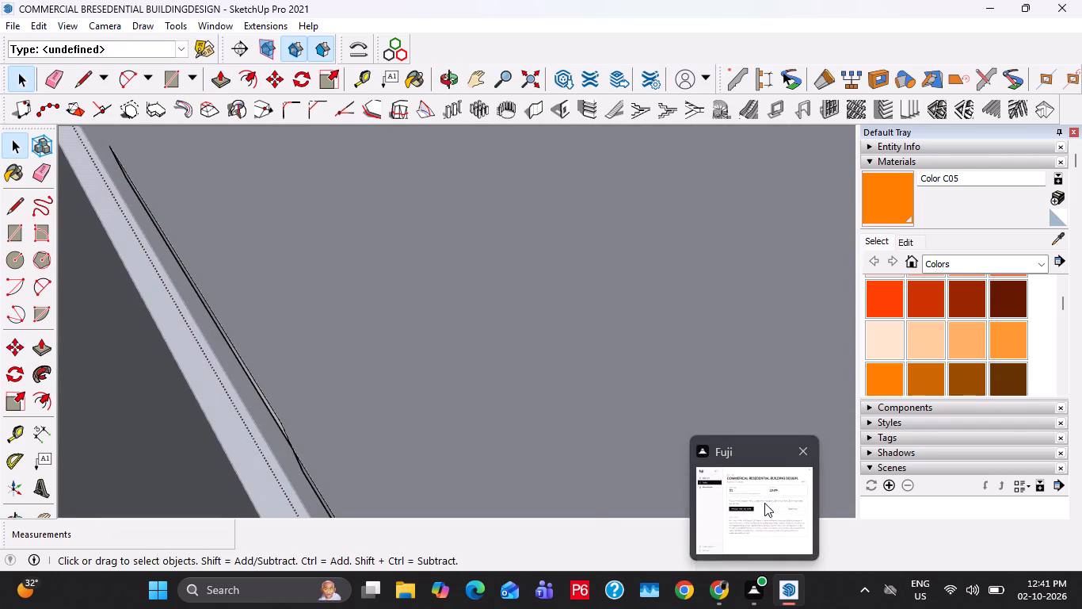
pyautogui.scroll(-17, 379, 270)
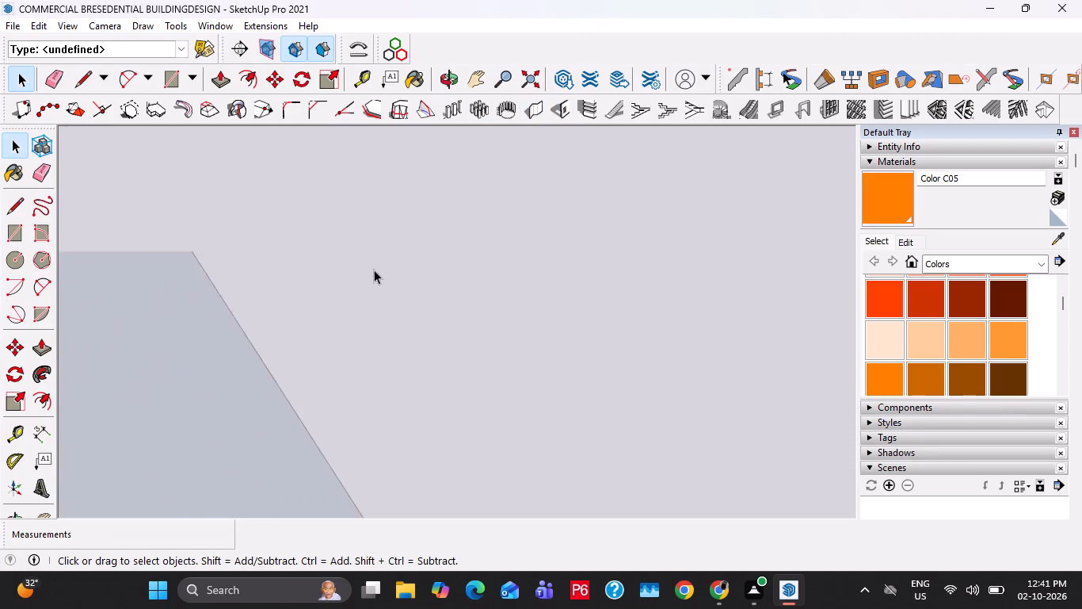
pyautogui.scroll(-20, 374, 270)
pyautogui.scroll(-20, 374, 270)
pyautogui.scroll(-5, 374, 270)
pyautogui.press('Escape')
pyautogui.press('Escape')
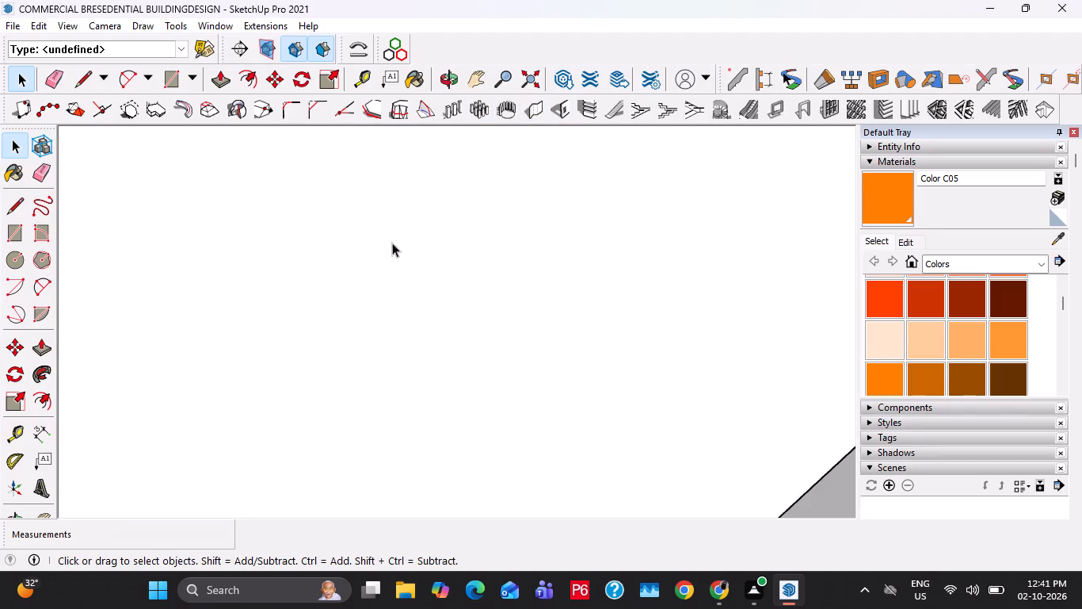
pyautogui.scroll(-19, 392, 243)
pyautogui.scroll(-7, 411, 185)
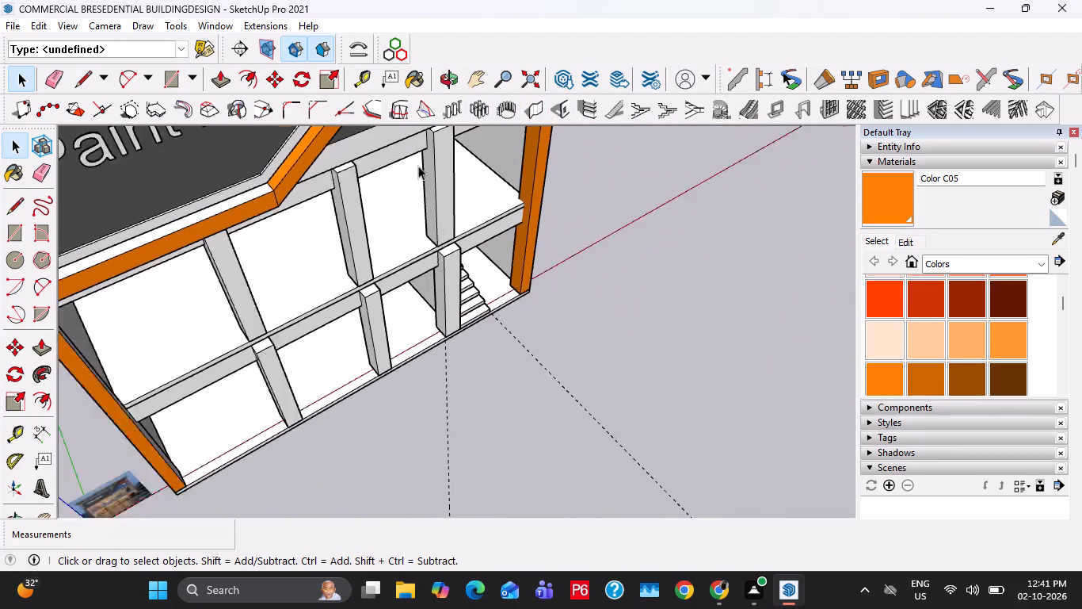
pyautogui.scroll(-3, 418, 166)
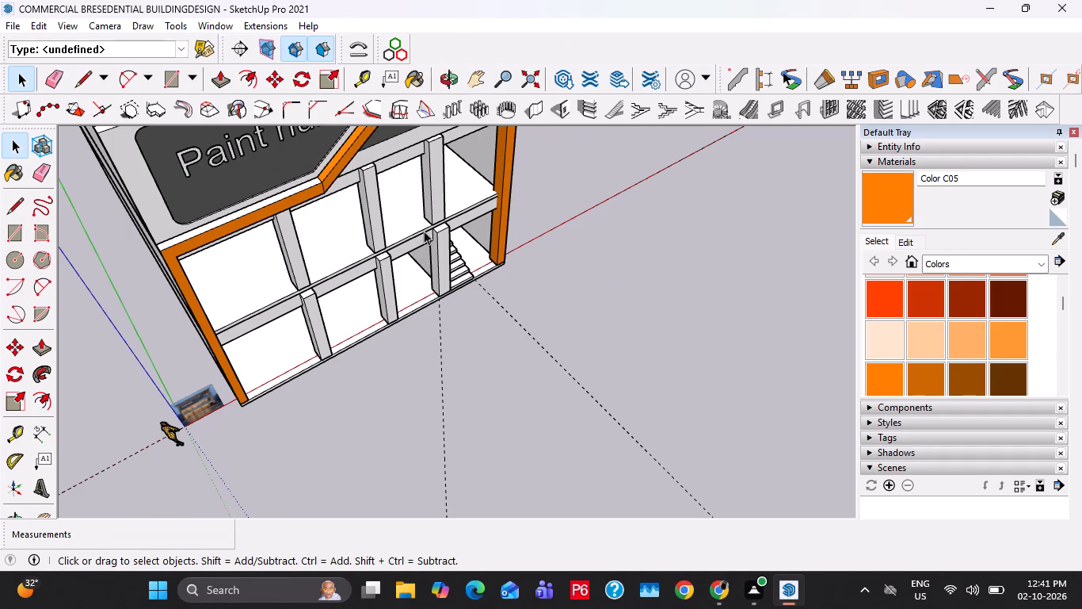
pyautogui.scroll(-4, 380, 272)
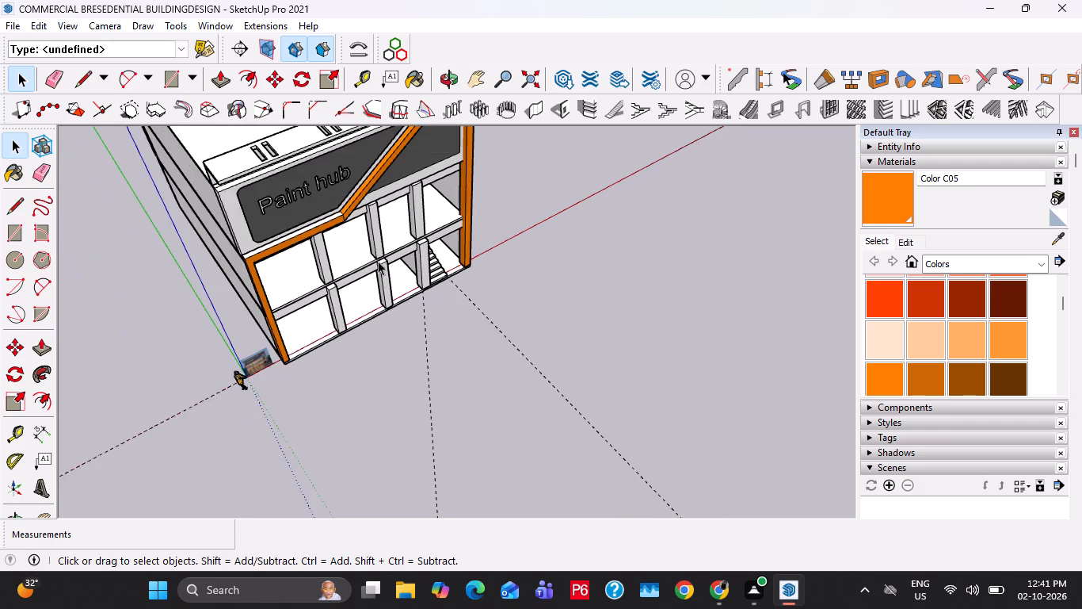
pyautogui.moveTo(377, 260); pyautogui.dragTo(295, 182, button='middle')
pyautogui.scroll(3, 326, 162)
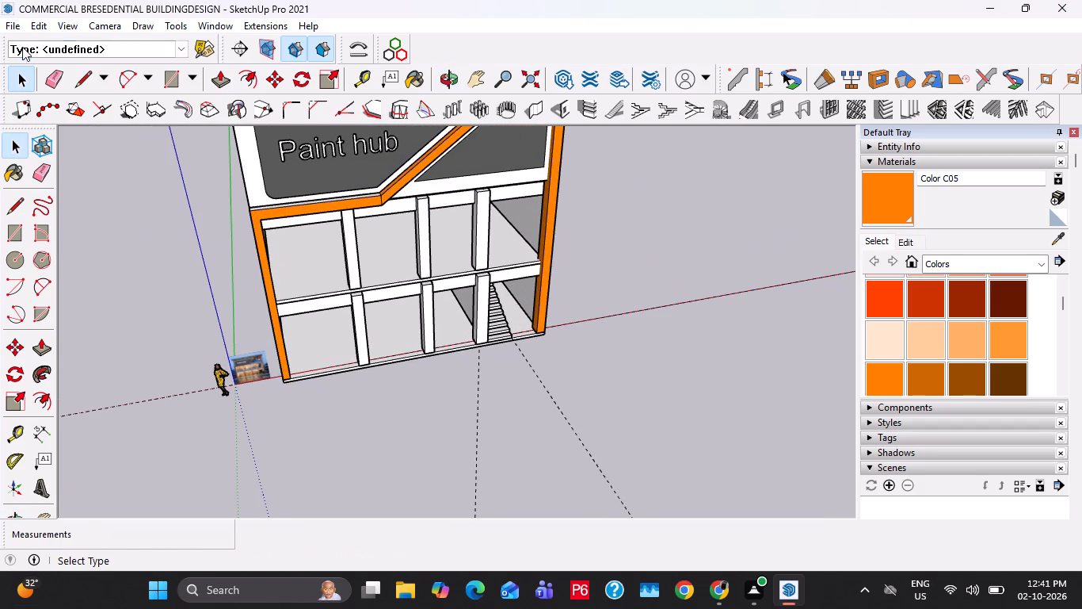
pyautogui.click(49, 28)
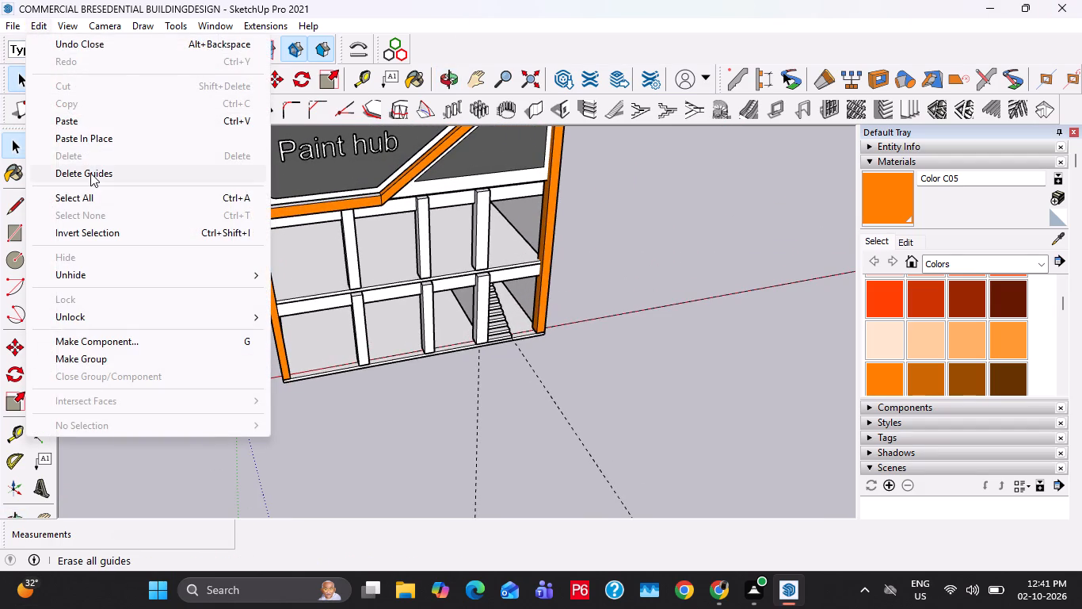
pyautogui.click(90, 173)
# Open the ground-floor stair group for editing.
pyautogui.scroll(-5, 409, 350)
pyautogui.moveTo(456, 354); pyautogui.dragTo(417, 319, button='middle')
pyautogui.scroll(4, 447, 319)
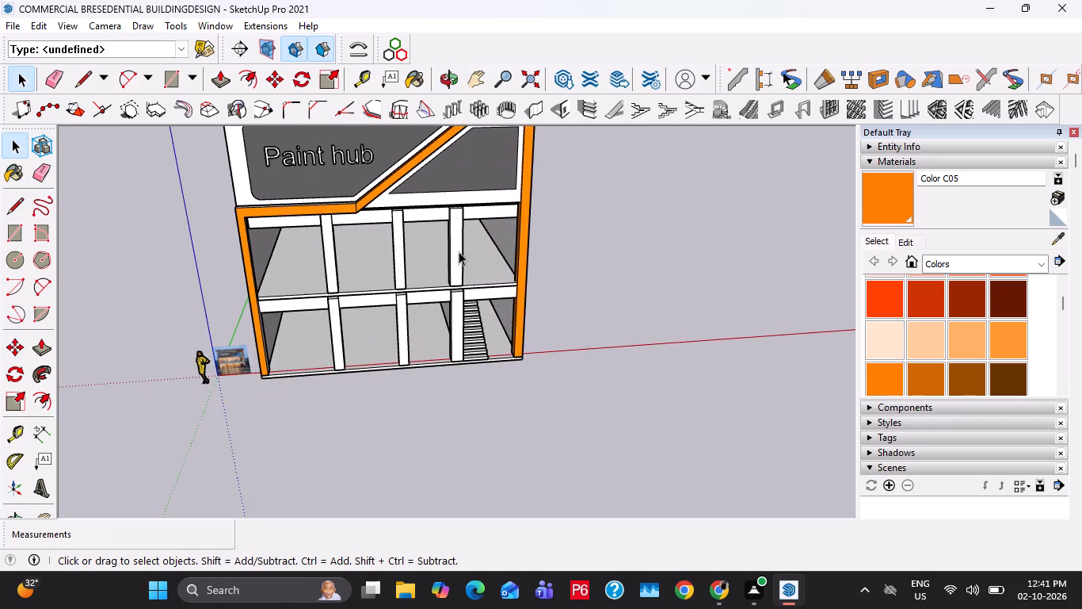
pyautogui.scroll(2, 456, 220)
pyautogui.keyDown('shift'); pyautogui.moveTo(456, 220); pyautogui.dragTo(439, 363, button='middle'); pyautogui.keyUp('shift')
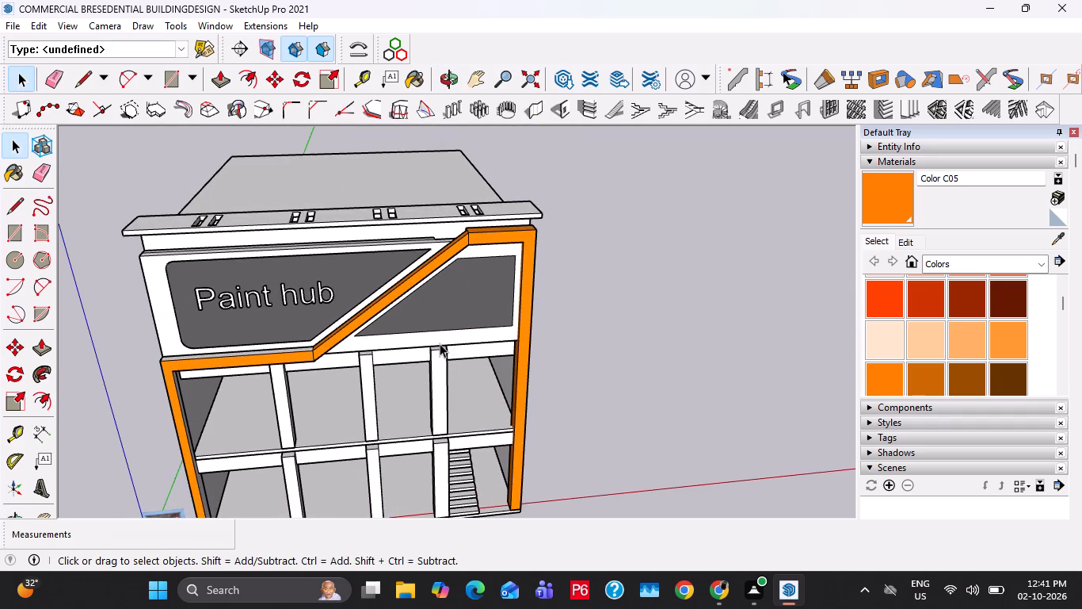
pyautogui.moveTo(440, 343); pyautogui.dragTo(435, 353, button='middle')
pyautogui.moveTo(442, 308); pyautogui.dragTo(438, 209, button='middle')
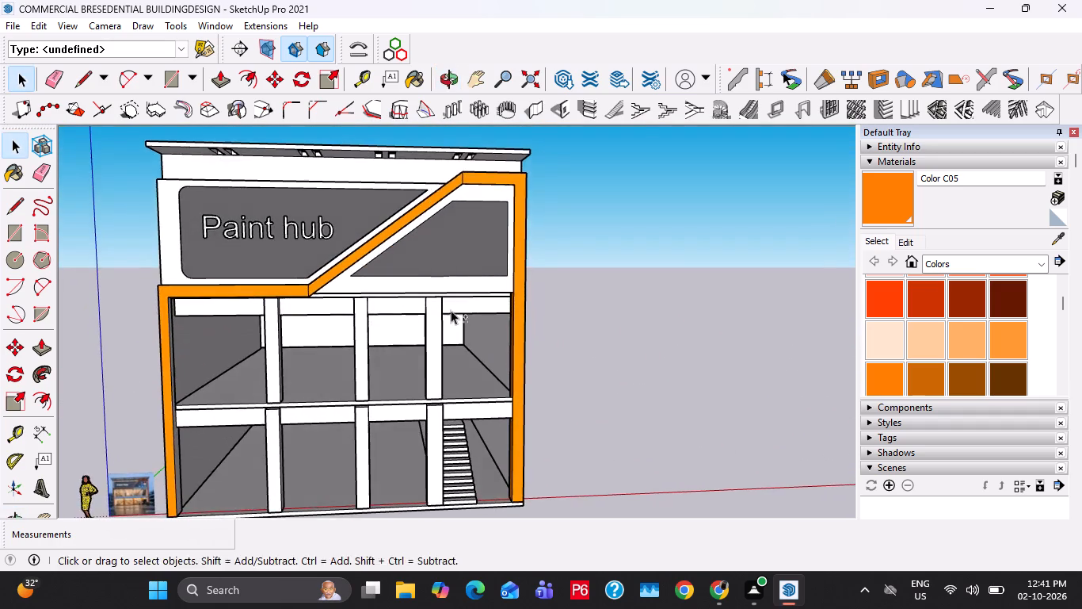
pyautogui.keyDown('shift'); pyautogui.moveTo(451, 313); pyautogui.dragTo(425, 186, button='middle'); pyautogui.keyUp('shift')
pyautogui.scroll(12, 456, 316)
pyautogui.scroll(-3, 424, 301)
pyautogui.doubleClick(381, 346)
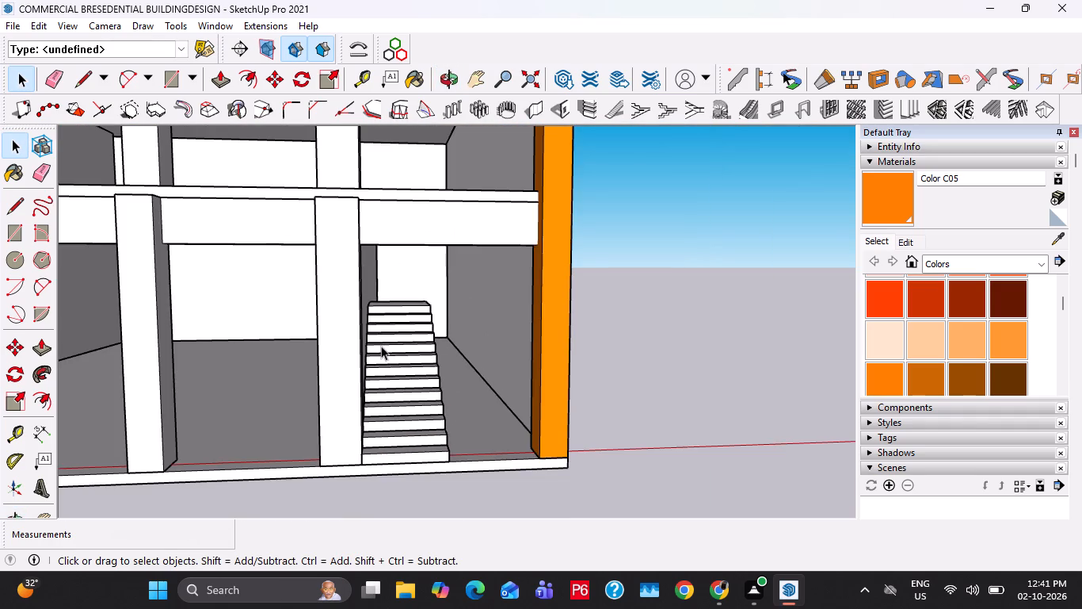
pyautogui.scroll(8, 391, 327)
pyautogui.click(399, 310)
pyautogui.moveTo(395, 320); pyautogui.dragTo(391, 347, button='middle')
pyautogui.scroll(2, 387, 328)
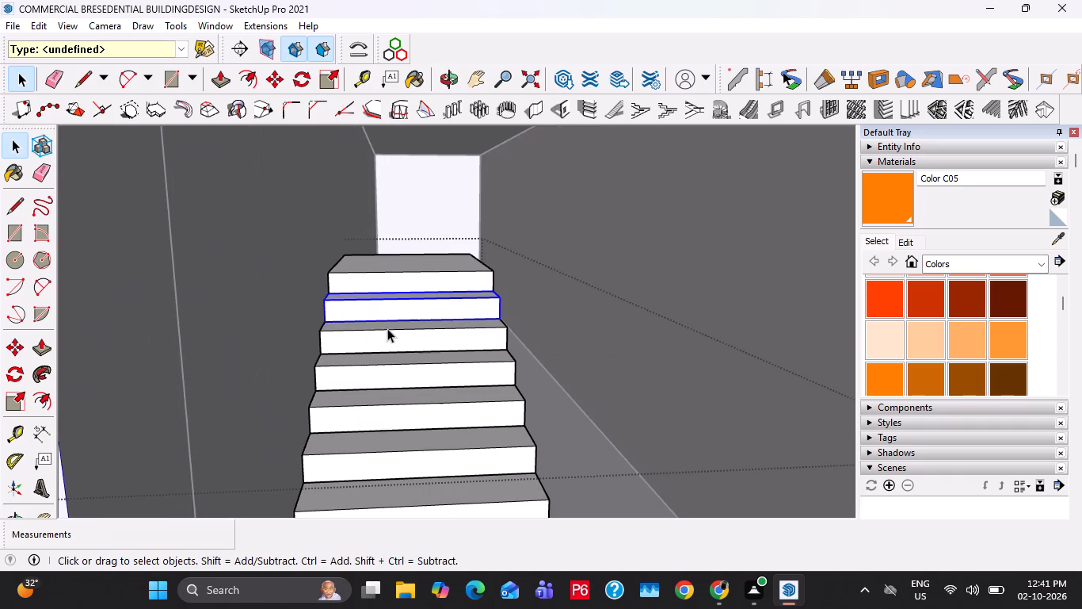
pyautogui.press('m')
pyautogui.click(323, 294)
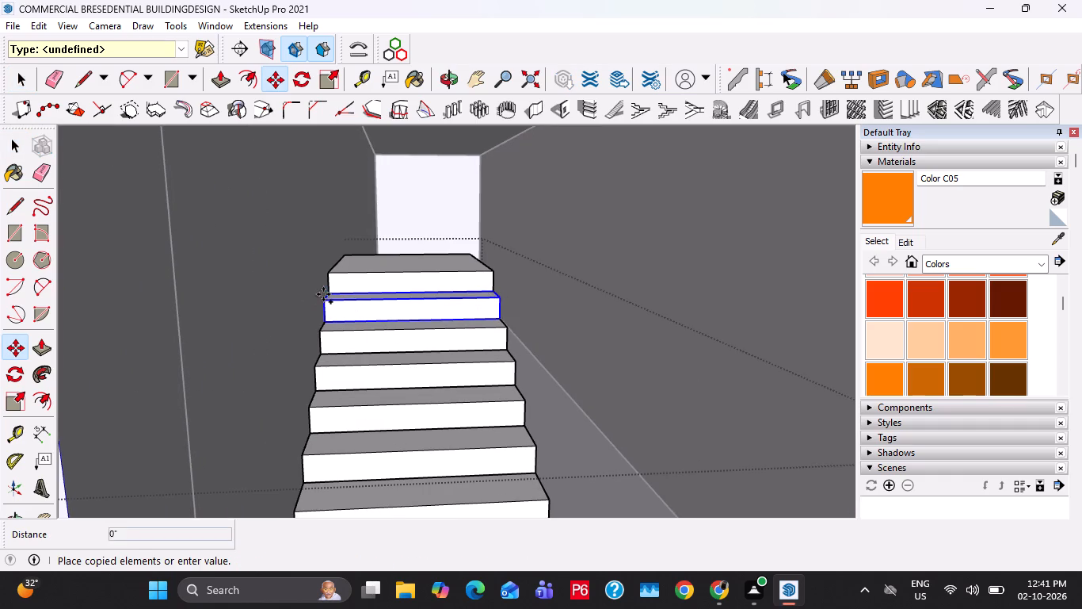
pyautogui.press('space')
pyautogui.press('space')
# Open the landing slab and Push/Pull its open side face outward toward the building's side wall, more than doubling its width.
pyautogui.click(451, 297)
pyautogui.doubleClick(448, 280)
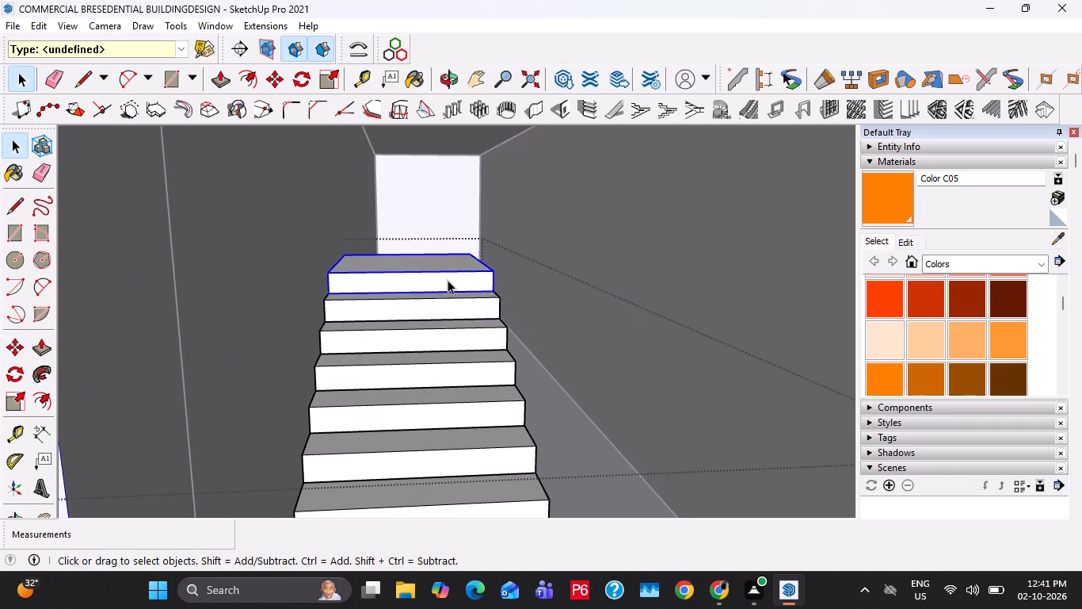
pyautogui.moveTo(449, 280); pyautogui.dragTo(386, 267, button='middle')
pyautogui.scroll(3, 386, 267)
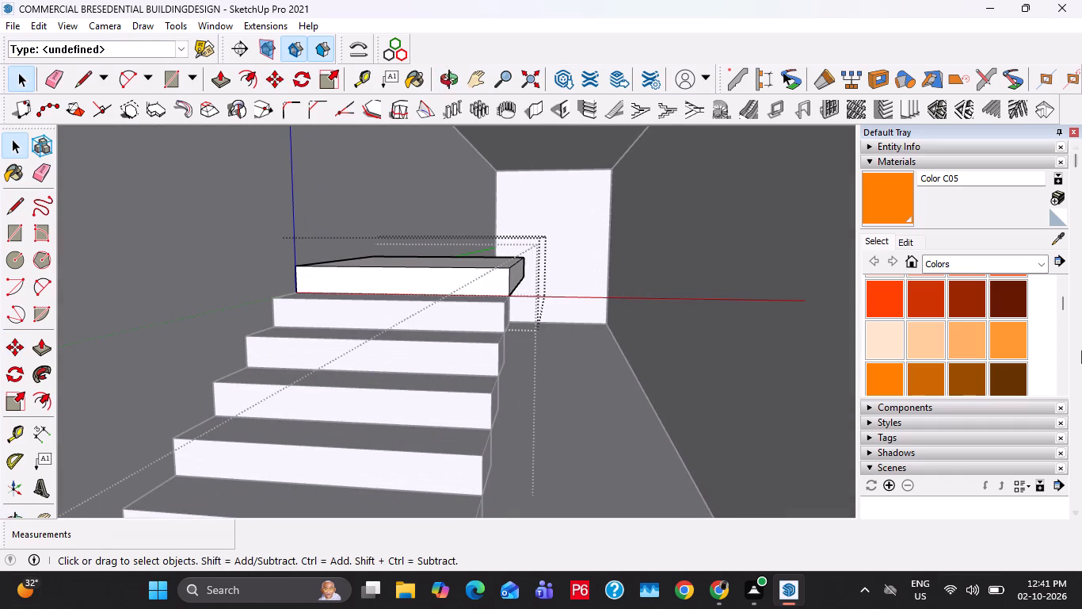
pyautogui.click(522, 278)
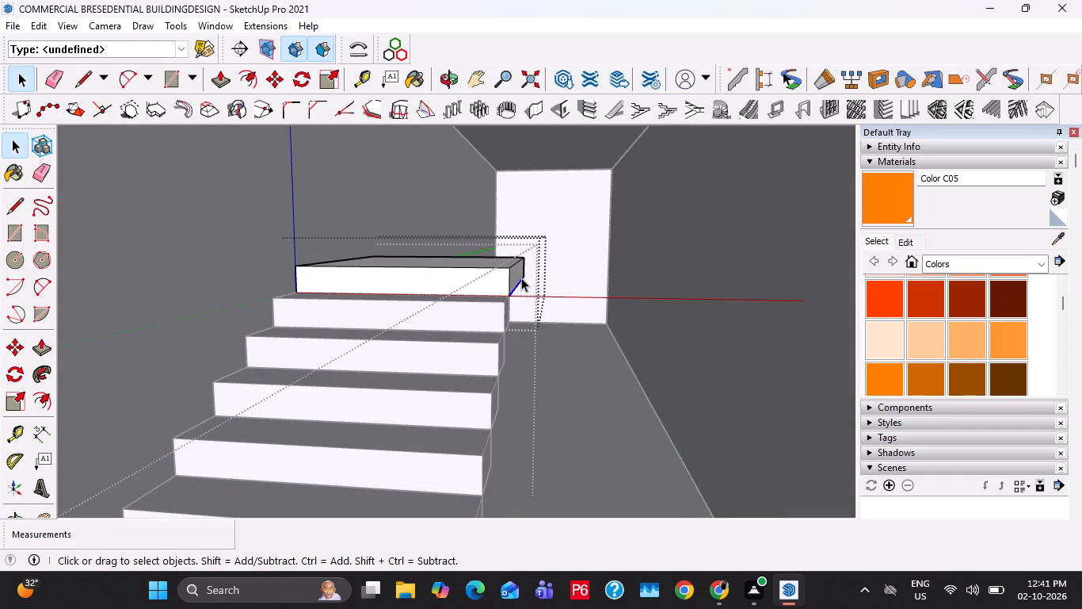
pyautogui.press('p')
pyautogui.click(521, 273)
pyautogui.click(773, 189)
pyautogui.press('space')
pyautogui.press('Escape')
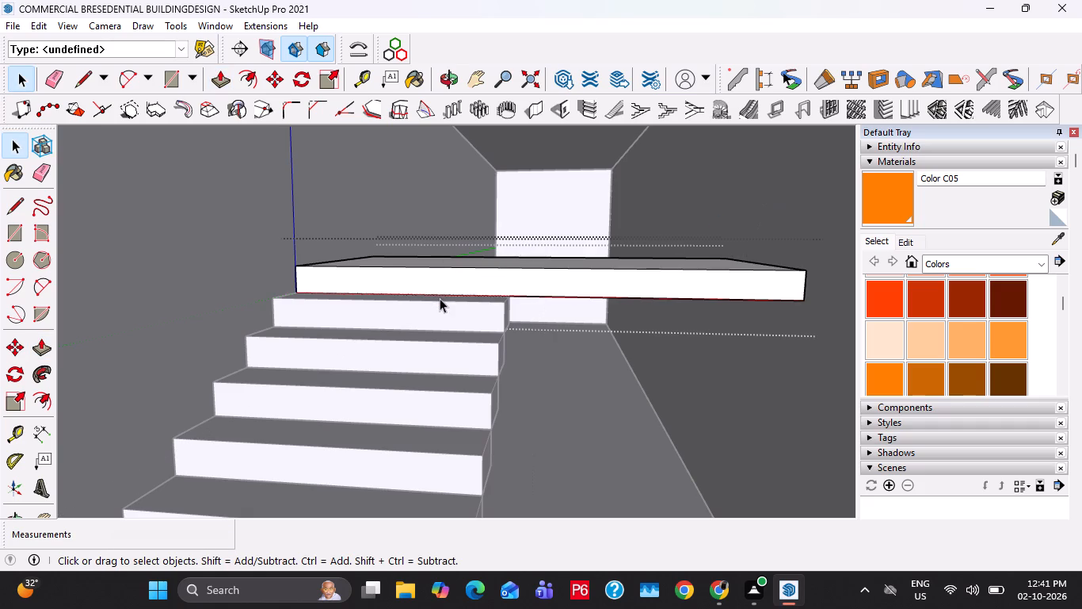
# Copy the step just below the landing to the landing's far front corner and raise the copy 6" to start the second flight.
pyautogui.click(440, 298)
pyautogui.moveTo(346, 324); pyautogui.dragTo(347, 346, button='middle')
pyautogui.press('m')
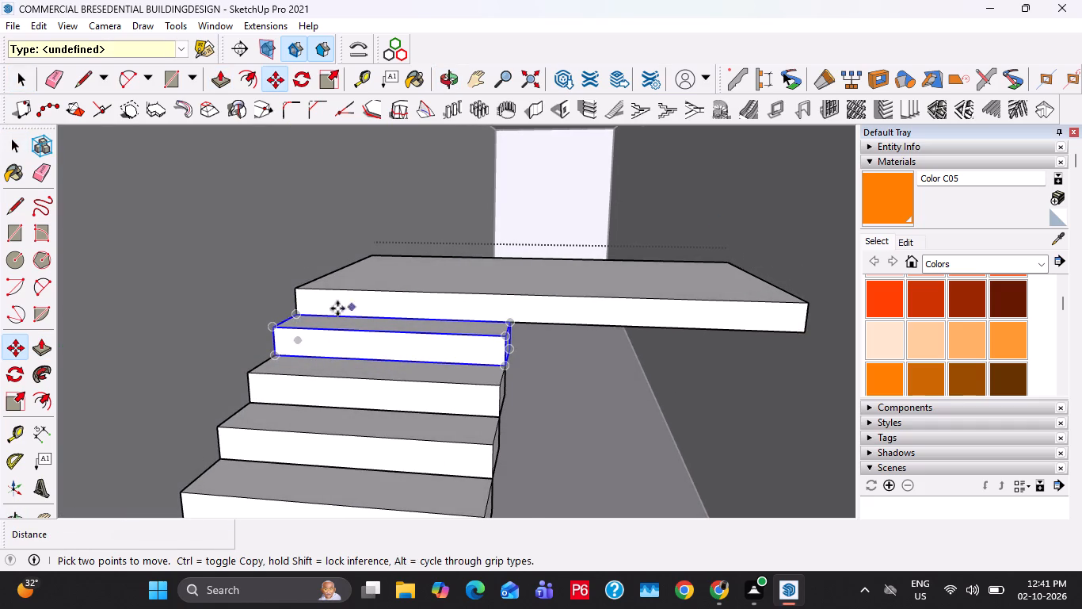
pyautogui.click(504, 326)
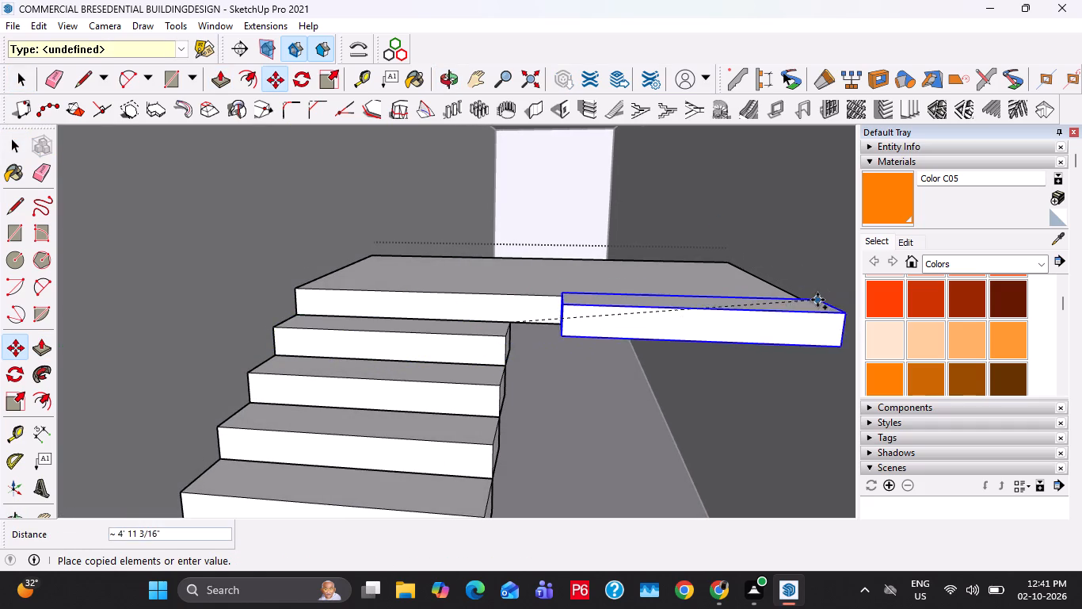
pyautogui.click(805, 308)
pyautogui.moveTo(508, 318); pyautogui.dragTo(562, 324, button='middle')
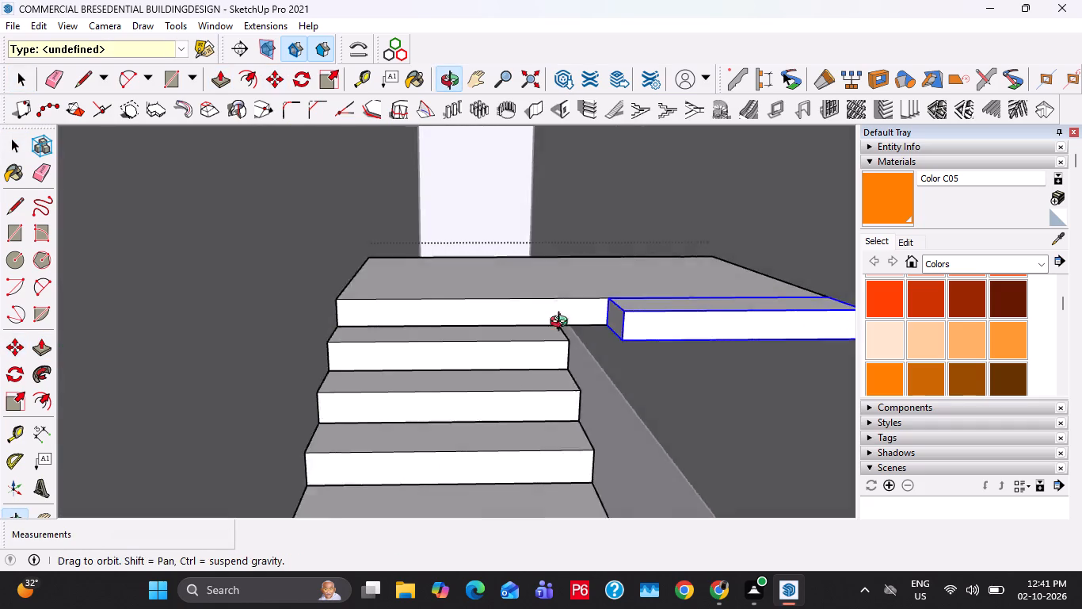
pyautogui.moveTo(562, 324); pyautogui.dragTo(570, 324, button='middle')
pyautogui.click(619, 320)
pyautogui.click(622, 299)
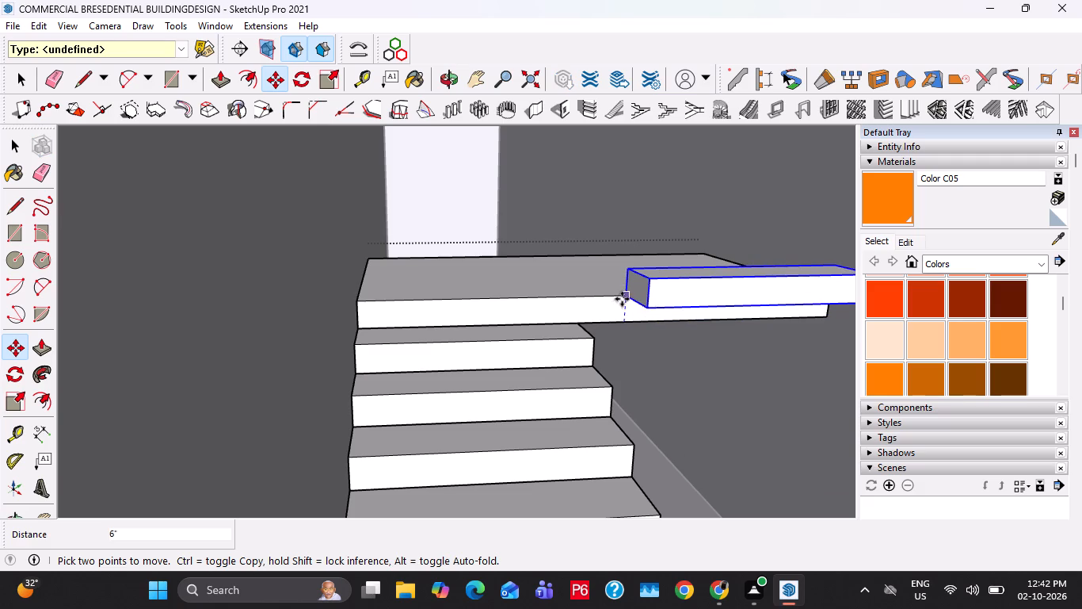
# Extend the second flight with three corner-to-corner copies of its top step, each offset about 1' 1 7/16" from the last.
pyautogui.click(623, 294)
pyautogui.click(642, 280)
pyautogui.click(647, 281)
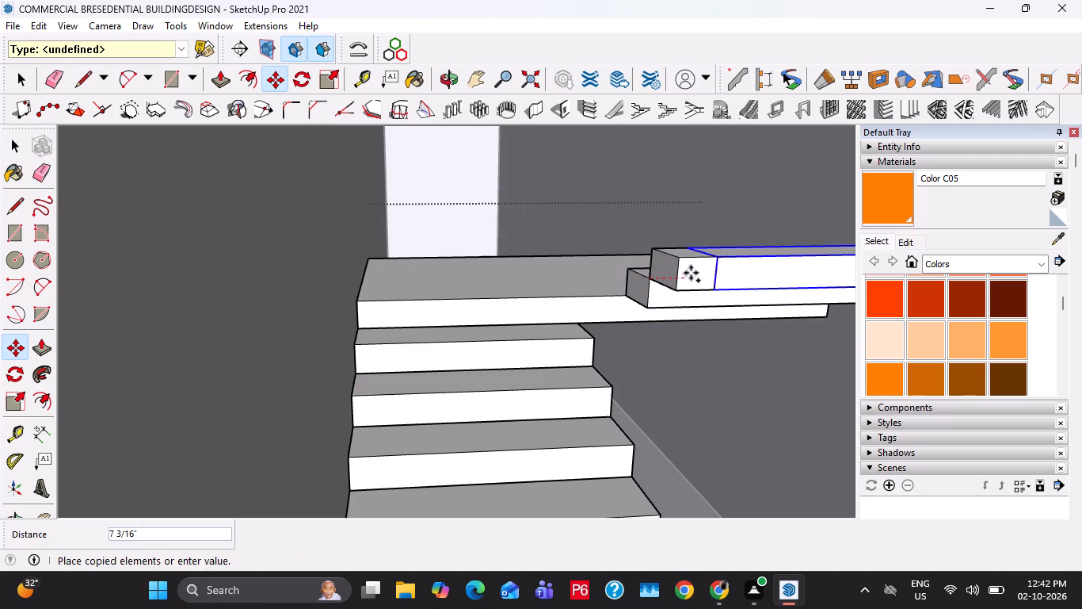
pyautogui.click(678, 265)
pyautogui.click(679, 262)
pyautogui.scroll(-10, 669, 259)
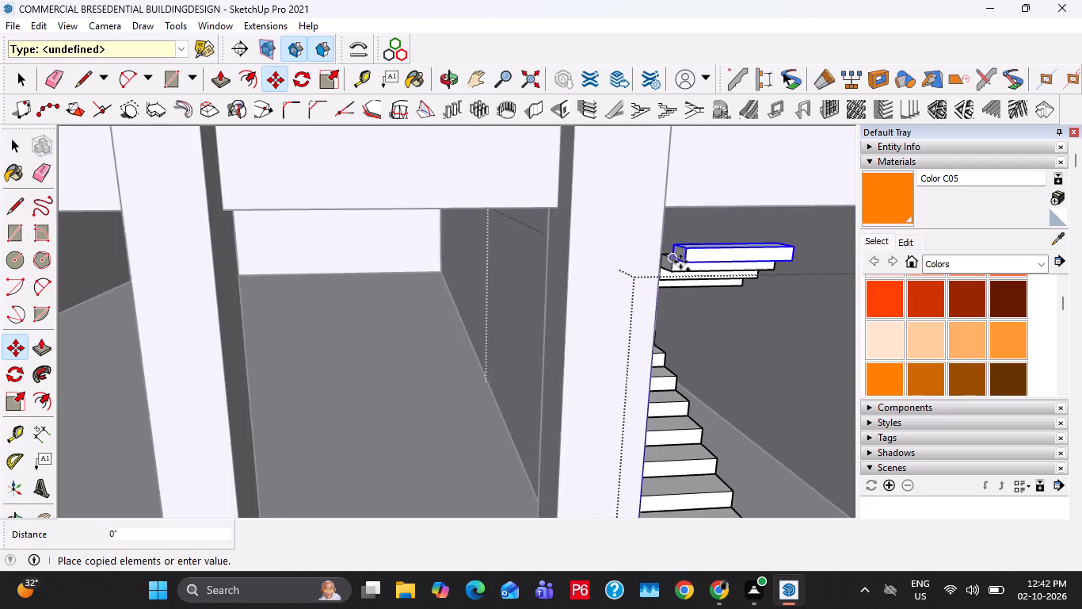
pyautogui.keyDown('shift'); pyautogui.moveTo(680, 268); pyautogui.dragTo(563, 283, button='middle'); pyautogui.keyUp('shift')
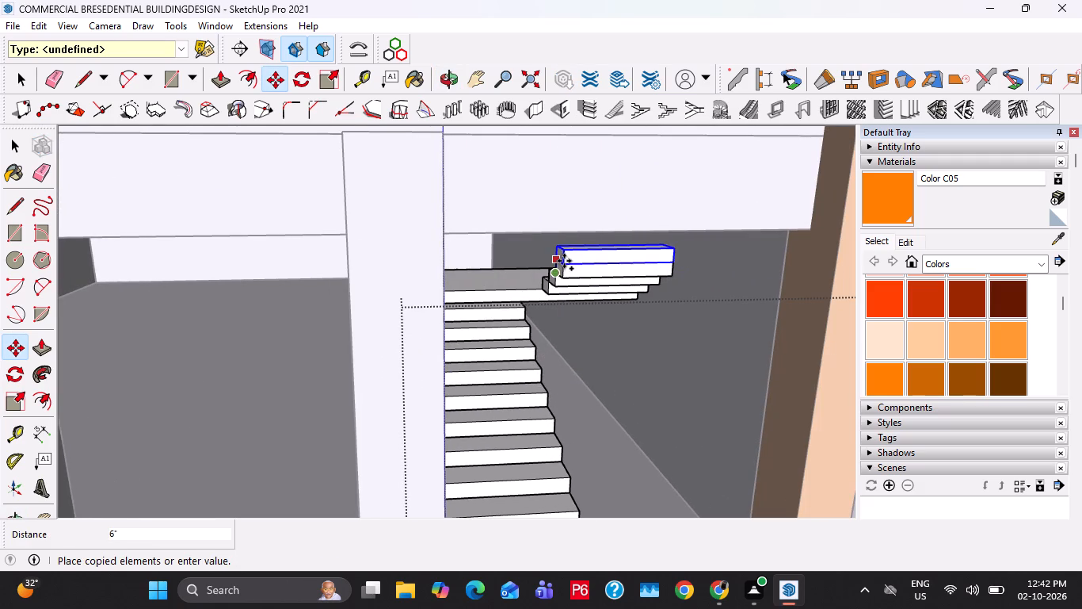
pyautogui.moveTo(564, 264); pyautogui.dragTo(575, 238, button='middle')
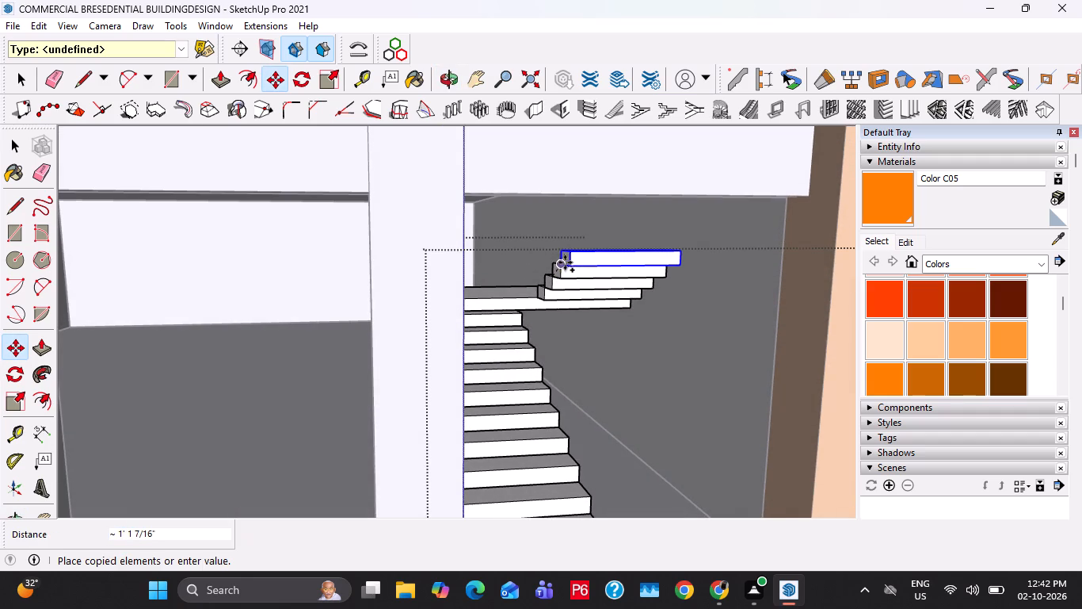
pyautogui.click(562, 262)
# Add four more copies of the second flight's top step, each offset about 1' 1 7/16", and close the stair group.
pyautogui.click(557, 265)
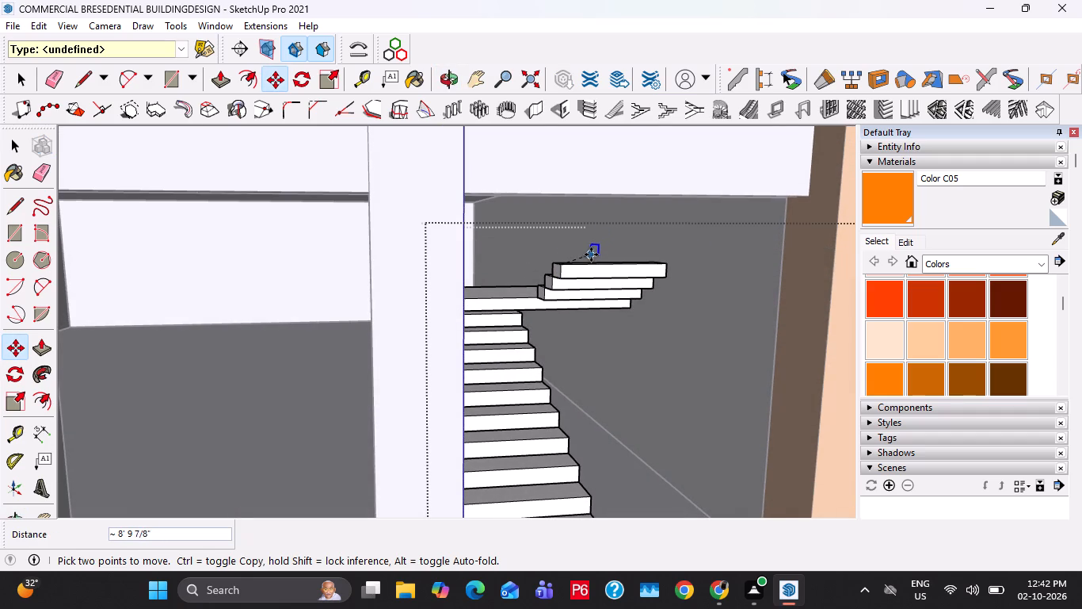
pyautogui.click(571, 251)
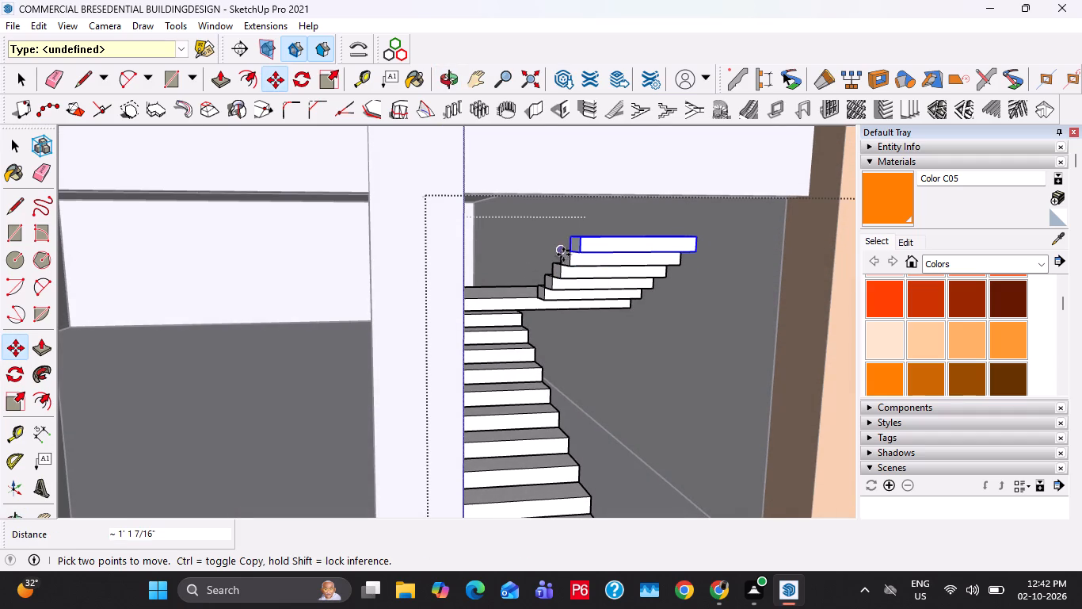
pyautogui.click(569, 253)
pyautogui.click(583, 236)
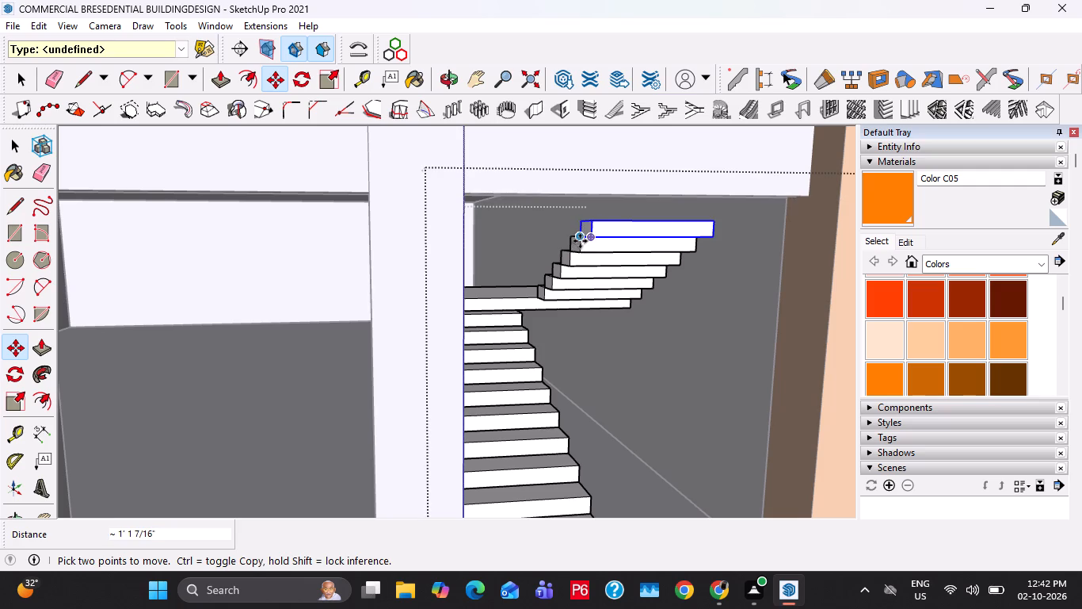
pyautogui.click(580, 241)
pyautogui.click(592, 217)
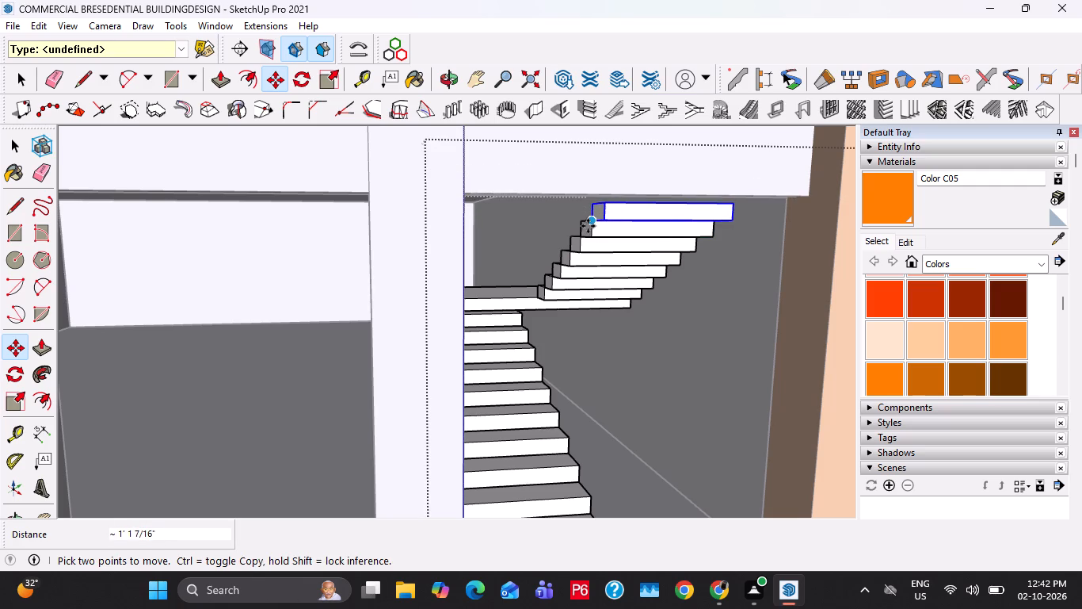
pyautogui.click(588, 226)
pyautogui.click(607, 205)
pyautogui.press('space')
pyautogui.scroll(-6, 488, 258)
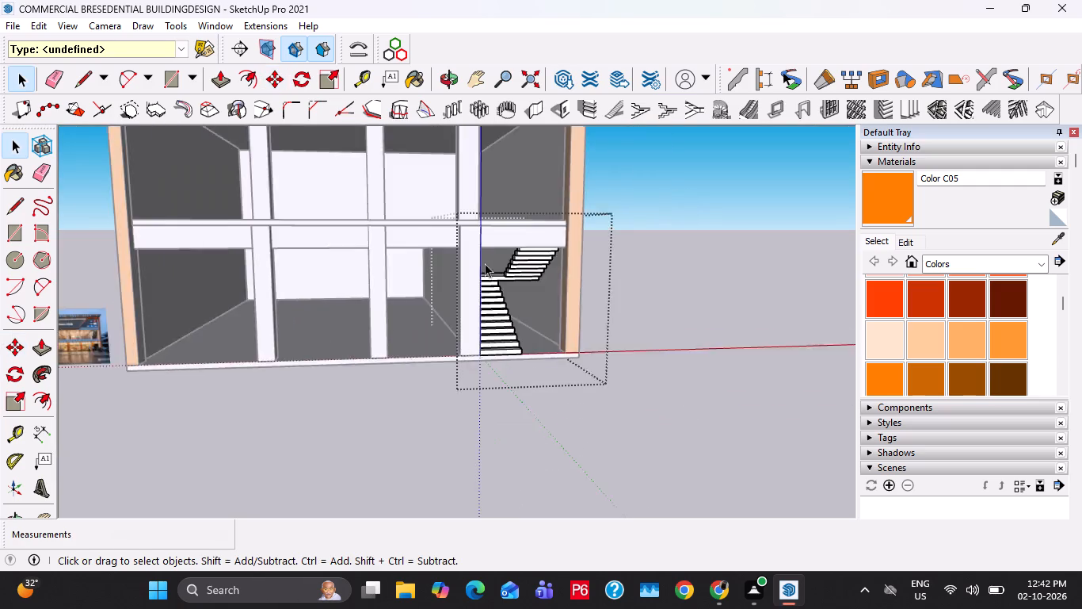
pyautogui.scroll(-4, 485, 263)
pyautogui.scroll(4, 499, 299)
pyautogui.moveTo(492, 304); pyautogui.dragTo(435, 312, button='middle')
pyautogui.press('Escape')
pyautogui.press('Escape')
# Move the staircase group 1' deeper into the building along the side wall's floor edge.
pyautogui.click(490, 295)
pyautogui.scroll(1, 450, 297)
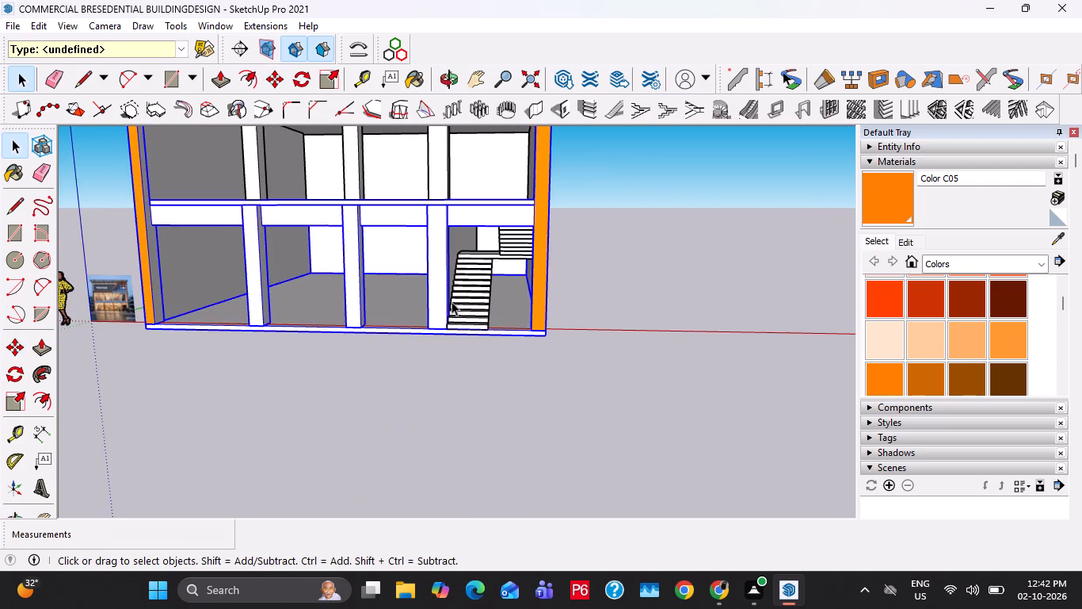
pyautogui.click(451, 303)
pyautogui.scroll(14, 436, 327)
pyautogui.press('m')
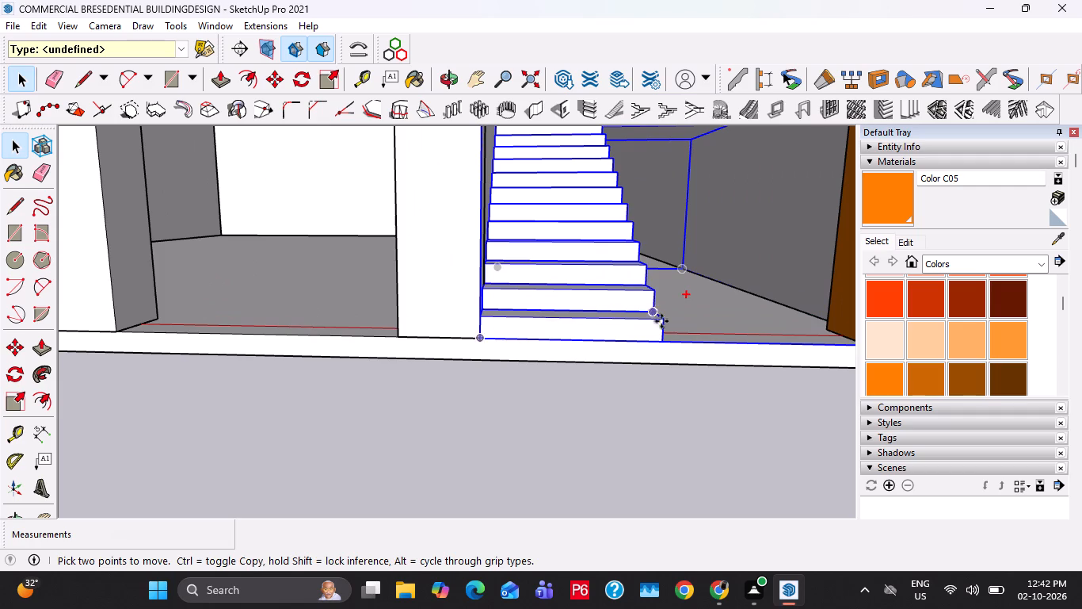
pyautogui.click(816, 312)
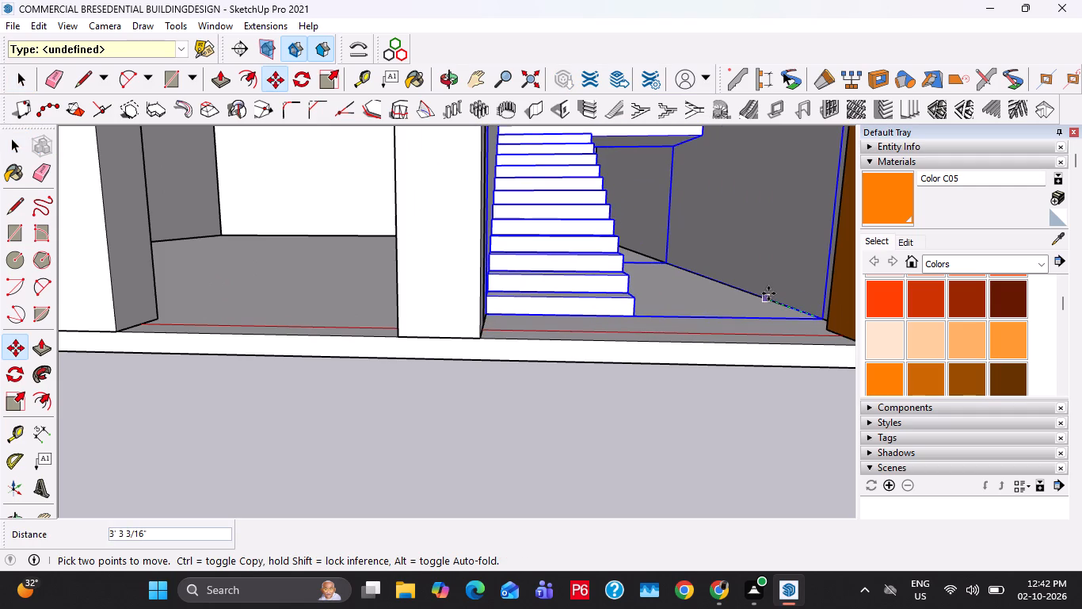
pyautogui.press('6')
pyautogui.press('BackSpace')
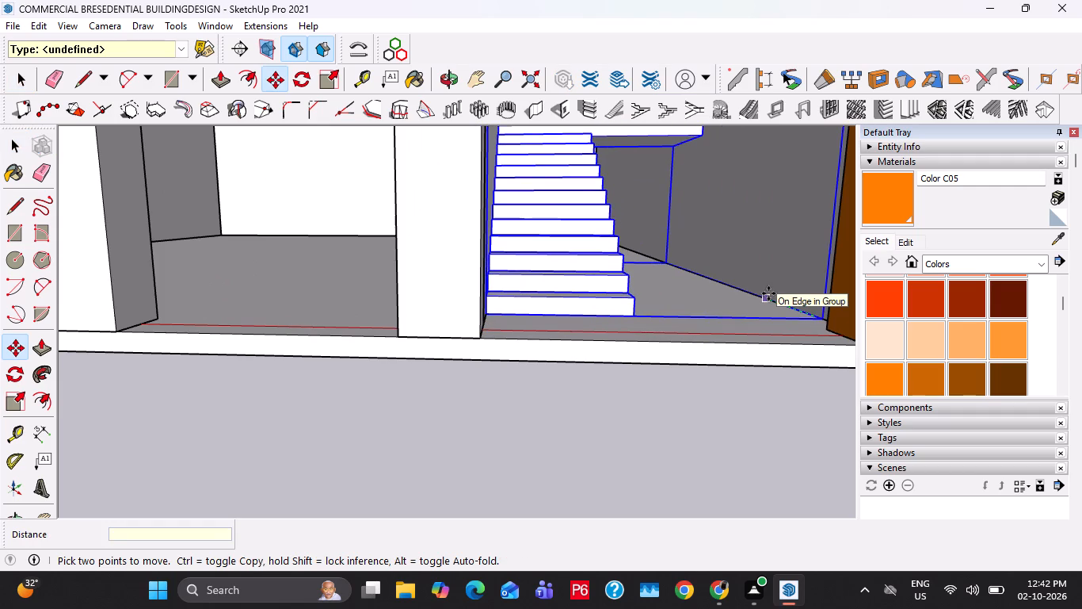
pyautogui.write("1'")
pyautogui.press('Return')
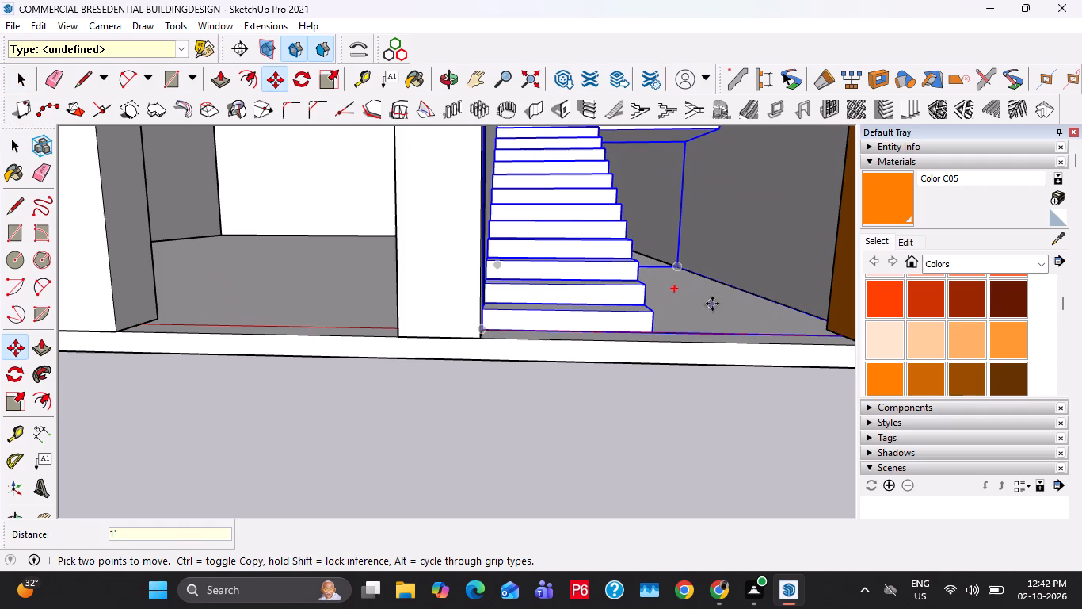
pyautogui.press('space')
# Copy the staircase group straight up 12' 6" from the ground-floor slab onto the first-floor slab.
pyautogui.press('m')
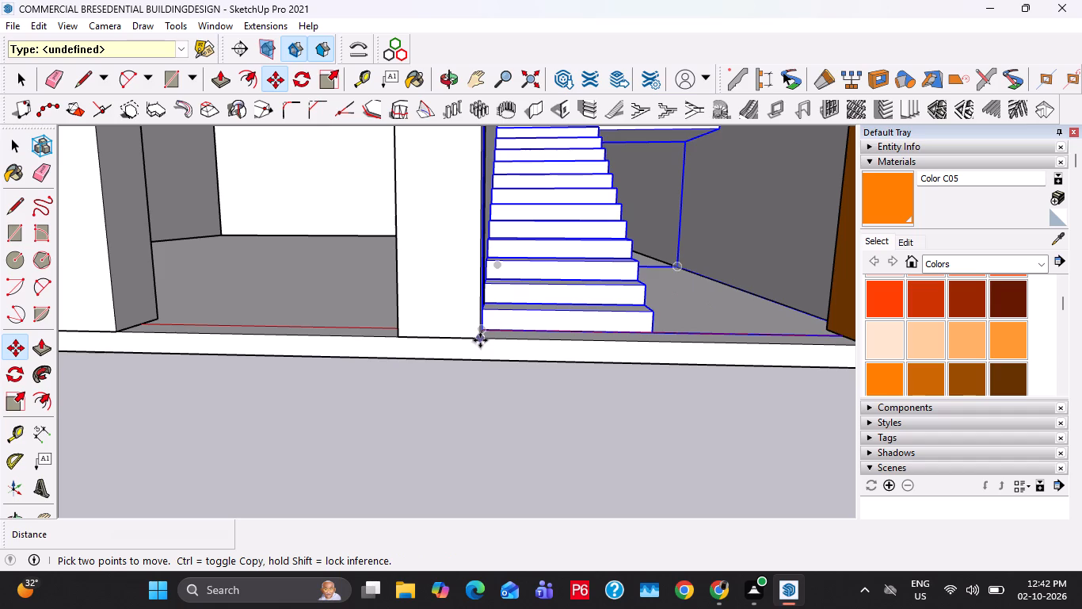
pyautogui.click(479, 340)
pyautogui.scroll(-9, 495, 248)
pyautogui.keyDown('shift'); pyautogui.moveTo(490, 203); pyautogui.dragTo(469, 336, button='middle'); pyautogui.keyUp('shift')
pyautogui.scroll(3, 471, 181)
pyautogui.click(471, 181)
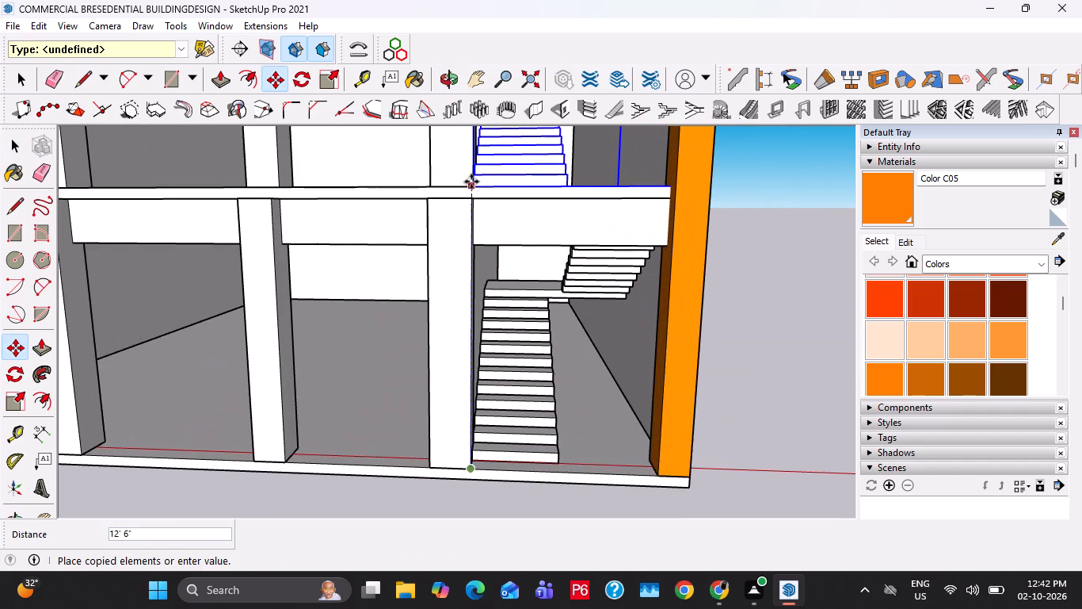
pyautogui.press('space')
pyautogui.press('space')
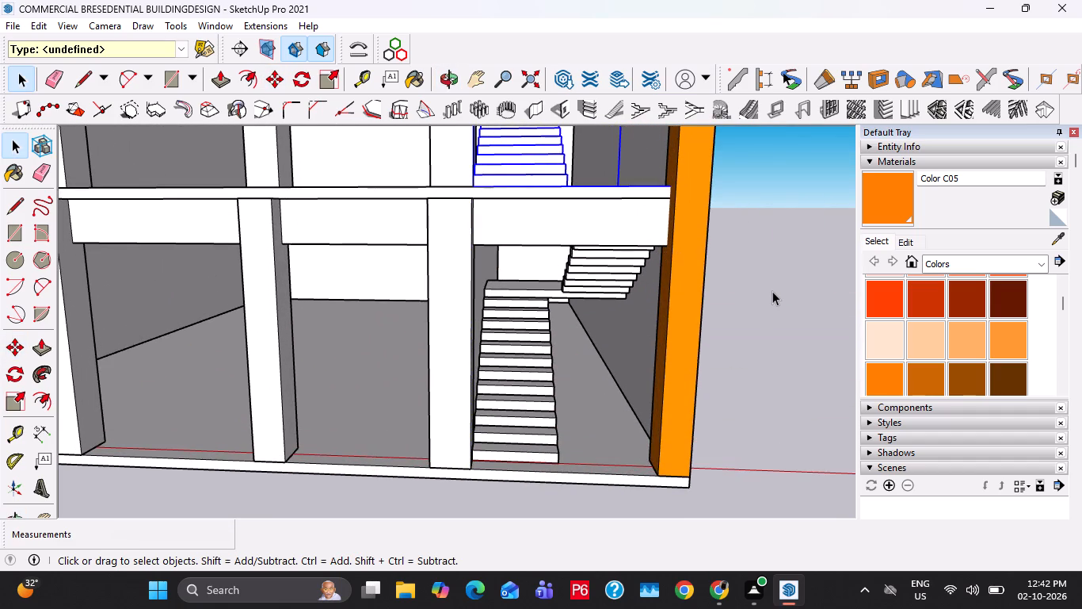
pyautogui.click(772, 291)
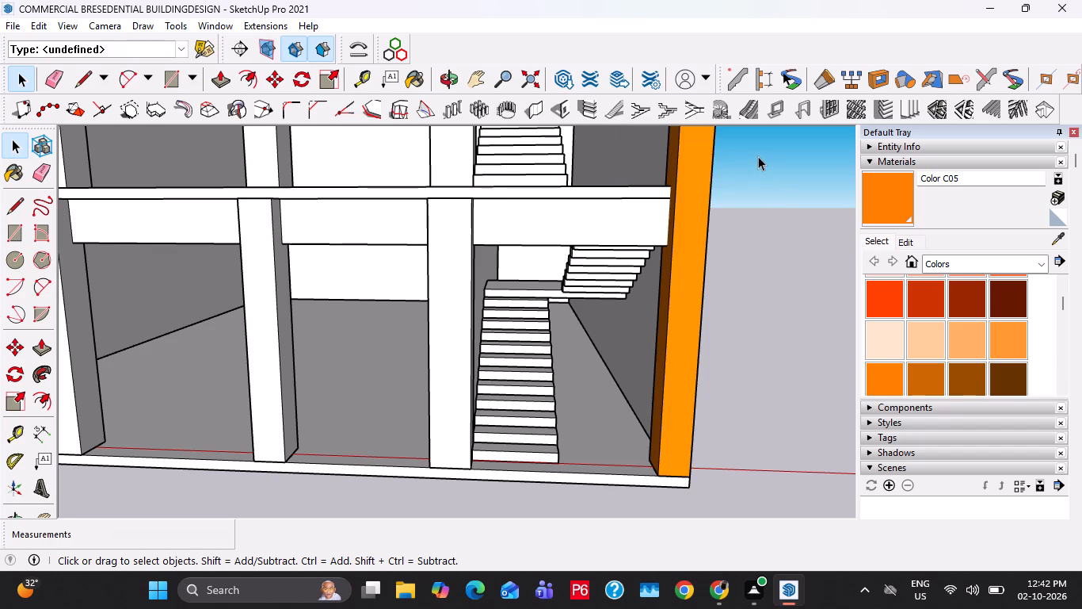
# Delete all guides from the model.
pyautogui.scroll(-4, 404, 89)
pyautogui.scroll(-5, 464, 201)
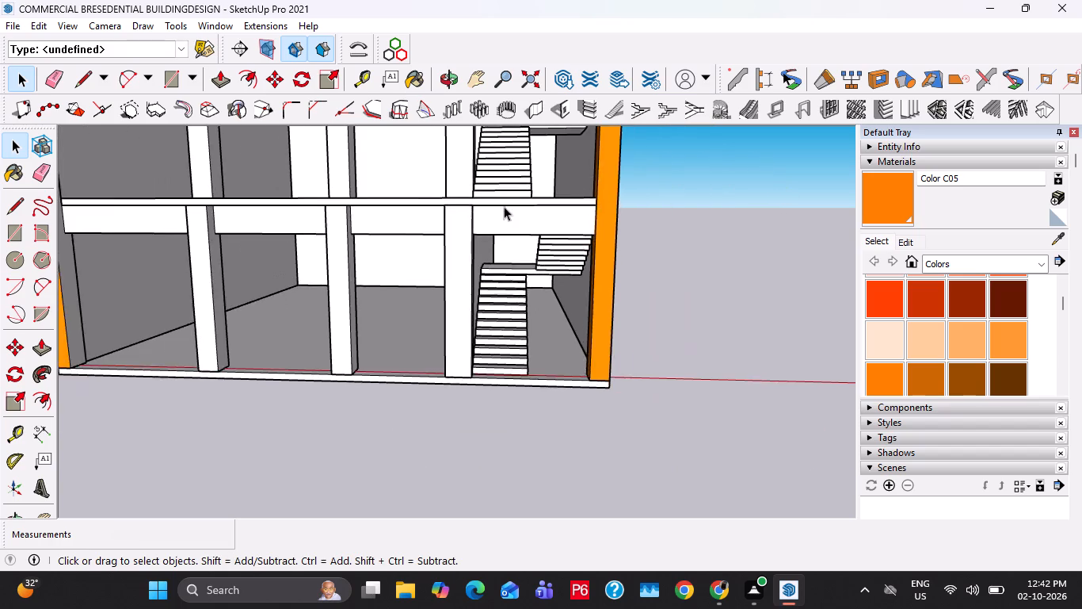
pyautogui.scroll(-7, 504, 206)
pyautogui.click(45, 29)
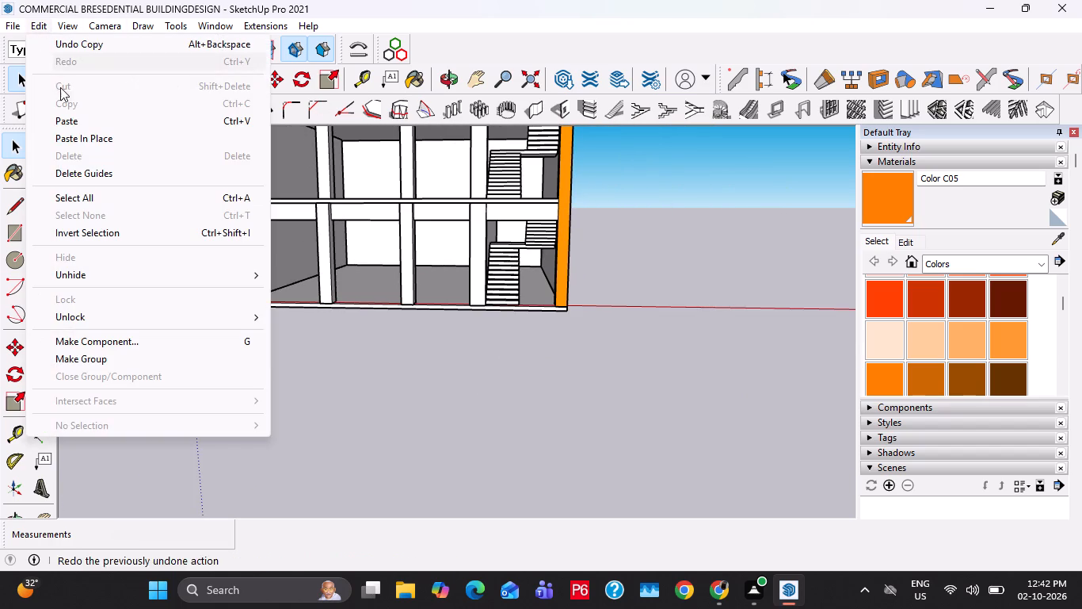
pyautogui.click(90, 180)
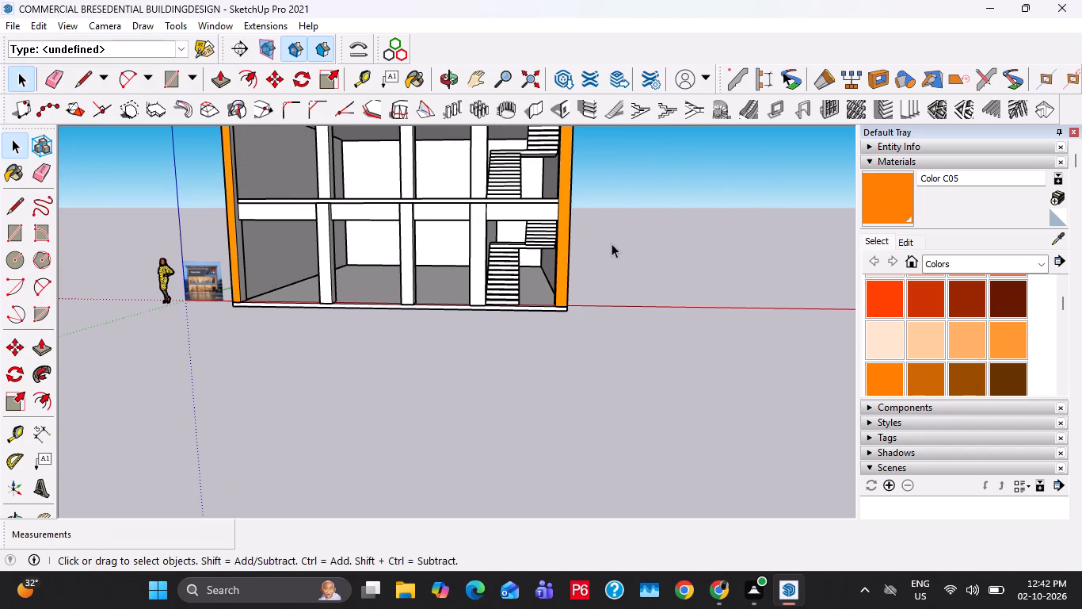
# Examine the Paint Hub reference image's facade, comparing its glazed bays, signboard and canopy with the model.
pyautogui.scroll(-3, 601, 220)
pyautogui.moveTo(482, 218); pyautogui.dragTo(506, 254, button='middle')
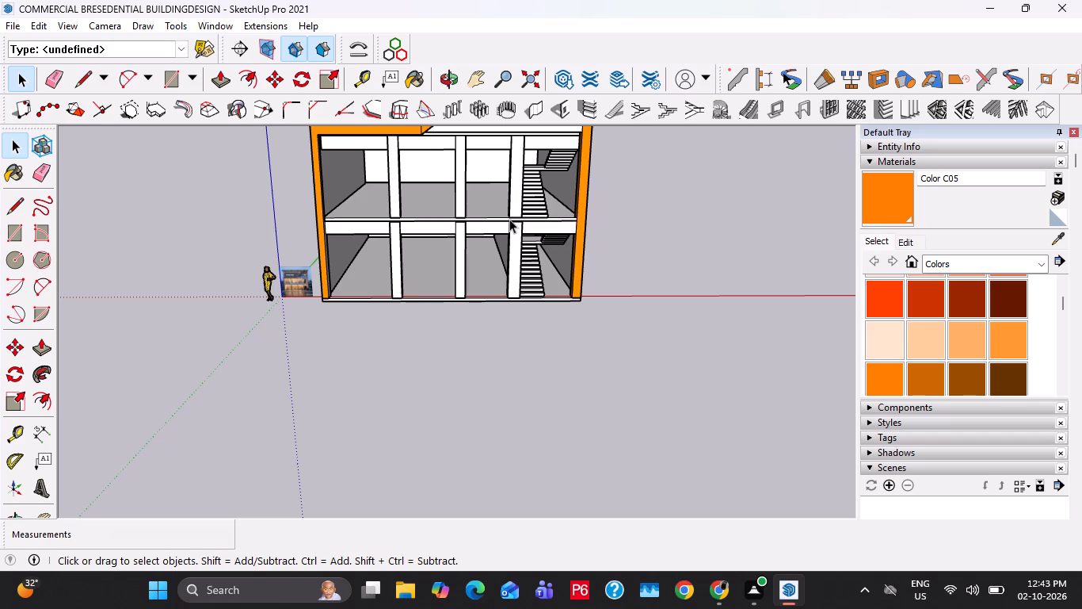
pyautogui.scroll(-4, 509, 217)
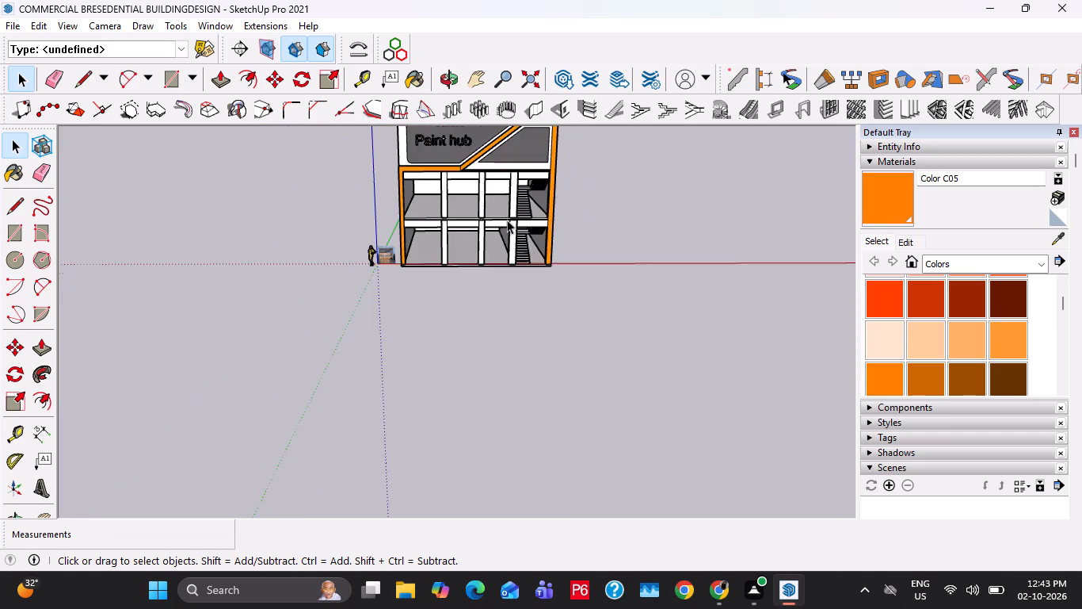
pyautogui.scroll(-7, 507, 220)
pyautogui.moveTo(450, 248); pyautogui.dragTo(498, 270, button='middle')
pyautogui.scroll(6, 421, 187)
pyautogui.scroll(-3, 421, 190)
pyautogui.scroll(13, 397, 239)
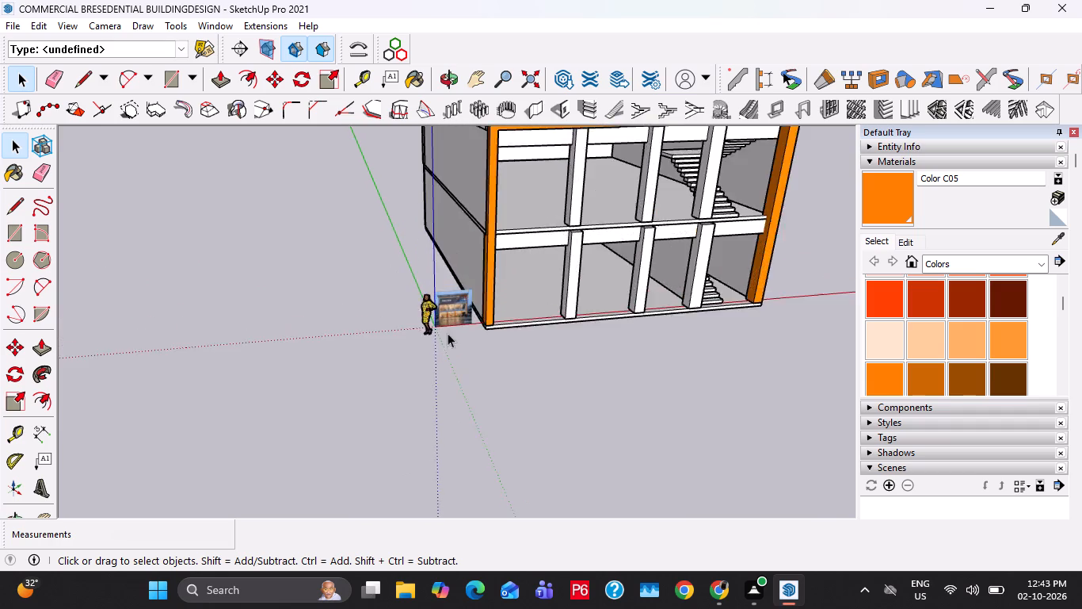
pyautogui.scroll(20, 448, 333)
pyautogui.scroll(5, 450, 237)
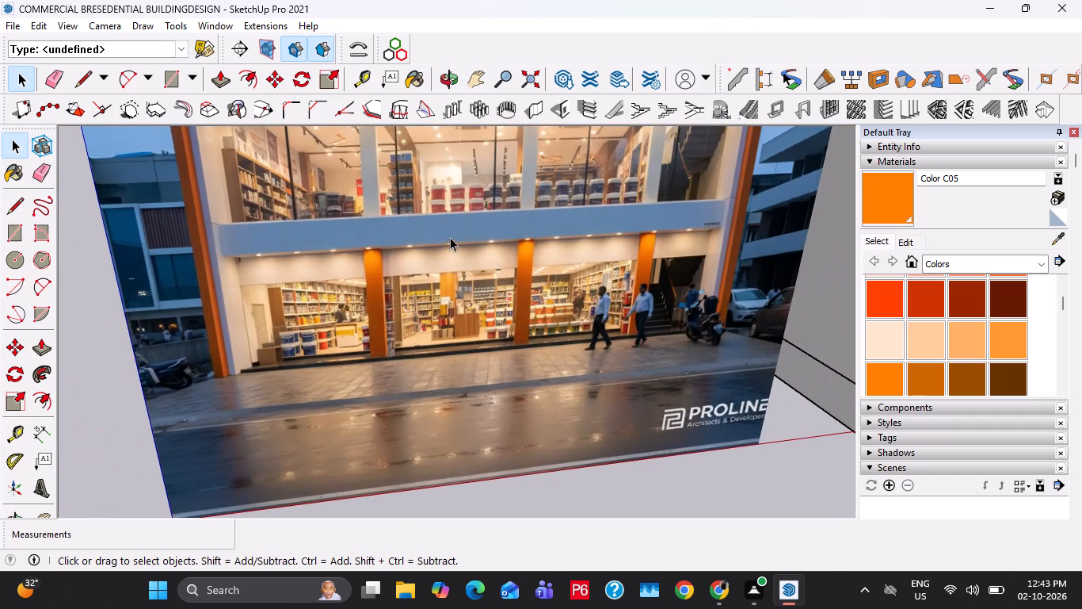
pyautogui.scroll(-3, 357, 249)
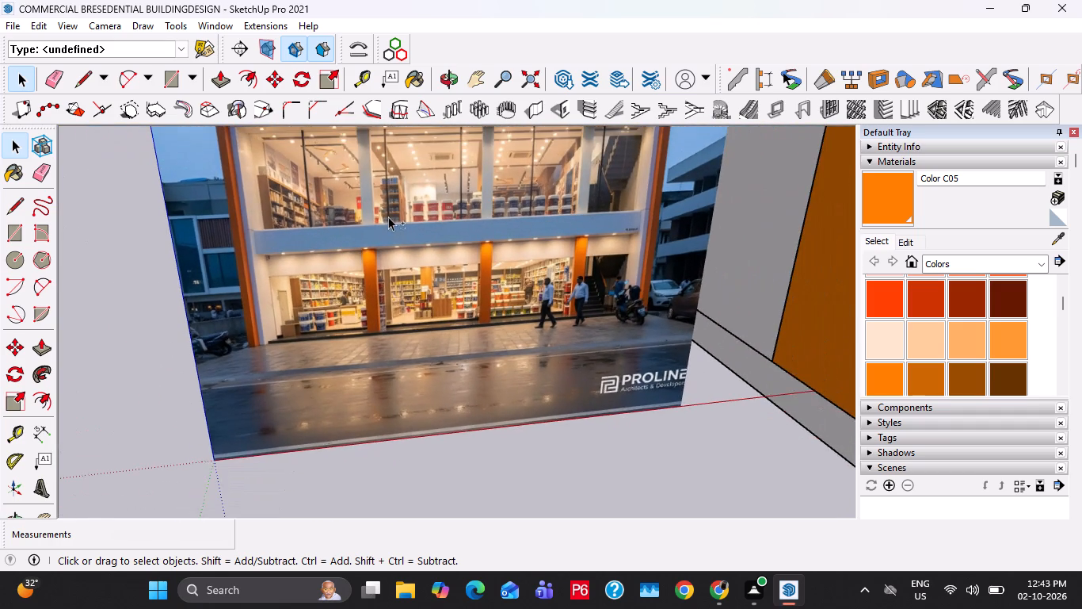
pyautogui.keyDown('shift'); pyautogui.moveTo(387, 224); pyautogui.dragTo(340, 301, button='middle'); pyautogui.keyUp('shift')
pyautogui.keyDown('shift'); pyautogui.moveTo(373, 219); pyautogui.dragTo(359, 304, button='middle'); pyautogui.keyUp('shift')
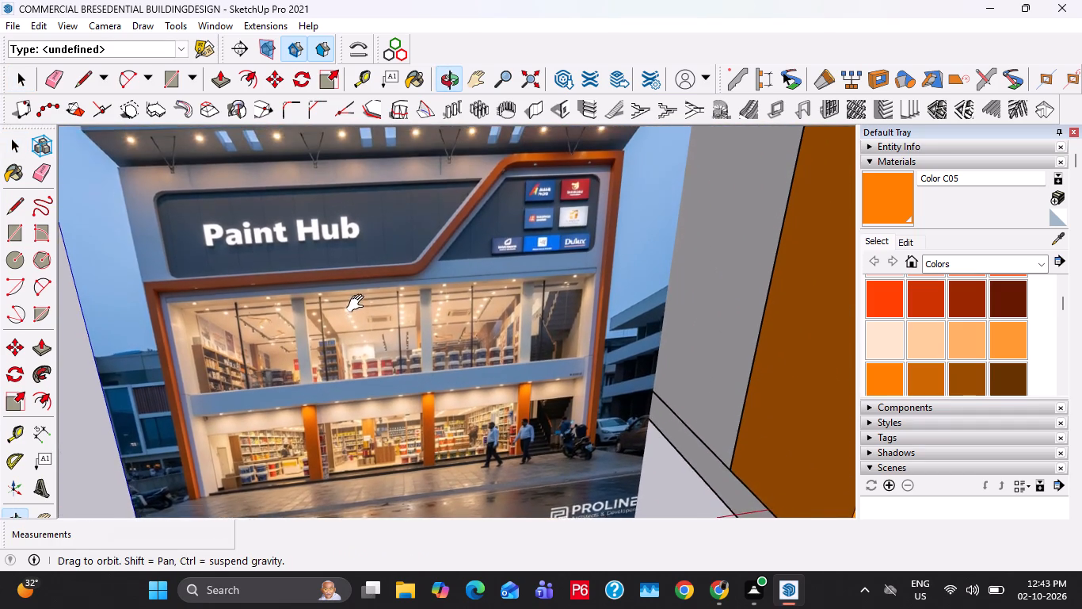
pyautogui.keyDown('shift'); pyautogui.moveTo(359, 304); pyautogui.dragTo(352, 338, button='middle'); pyautogui.keyUp('shift')
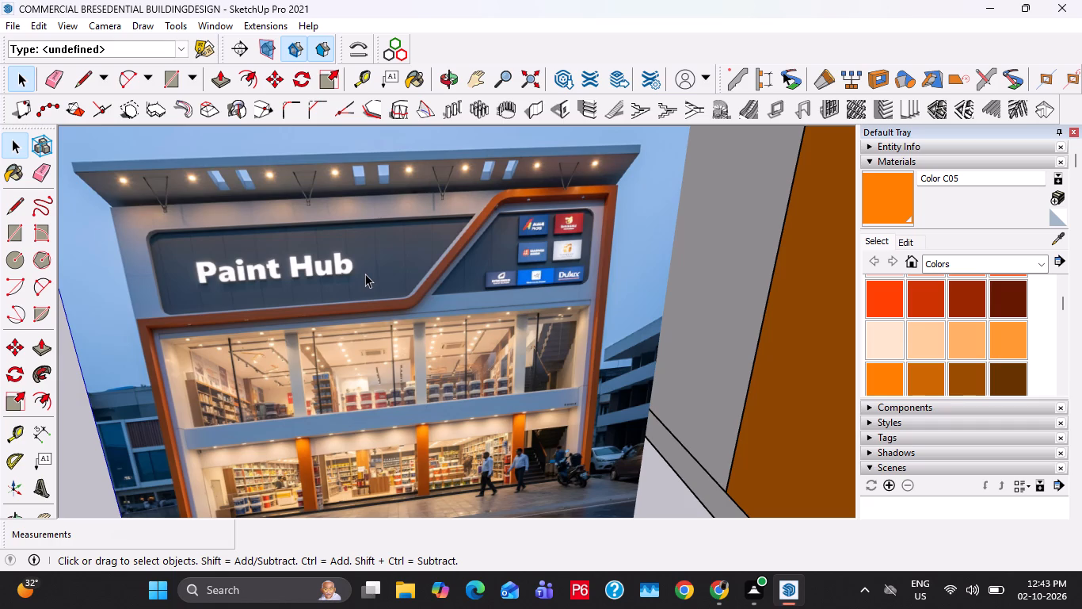
pyautogui.scroll(-2, 368, 270)
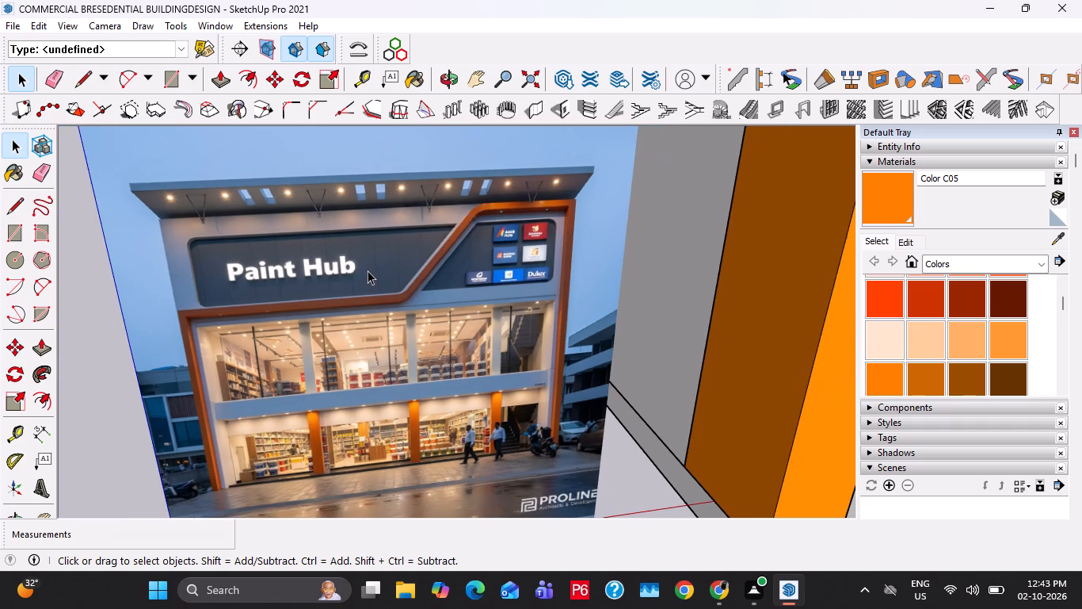
pyautogui.scroll(-7, 368, 270)
pyautogui.scroll(-20, 371, 266)
pyautogui.scroll(-2, 371, 266)
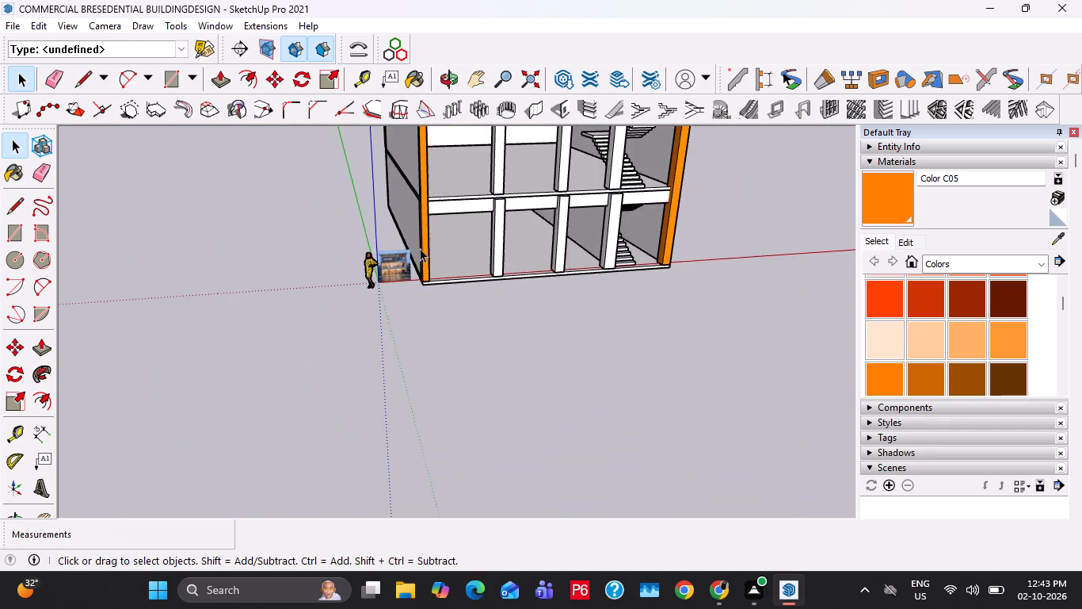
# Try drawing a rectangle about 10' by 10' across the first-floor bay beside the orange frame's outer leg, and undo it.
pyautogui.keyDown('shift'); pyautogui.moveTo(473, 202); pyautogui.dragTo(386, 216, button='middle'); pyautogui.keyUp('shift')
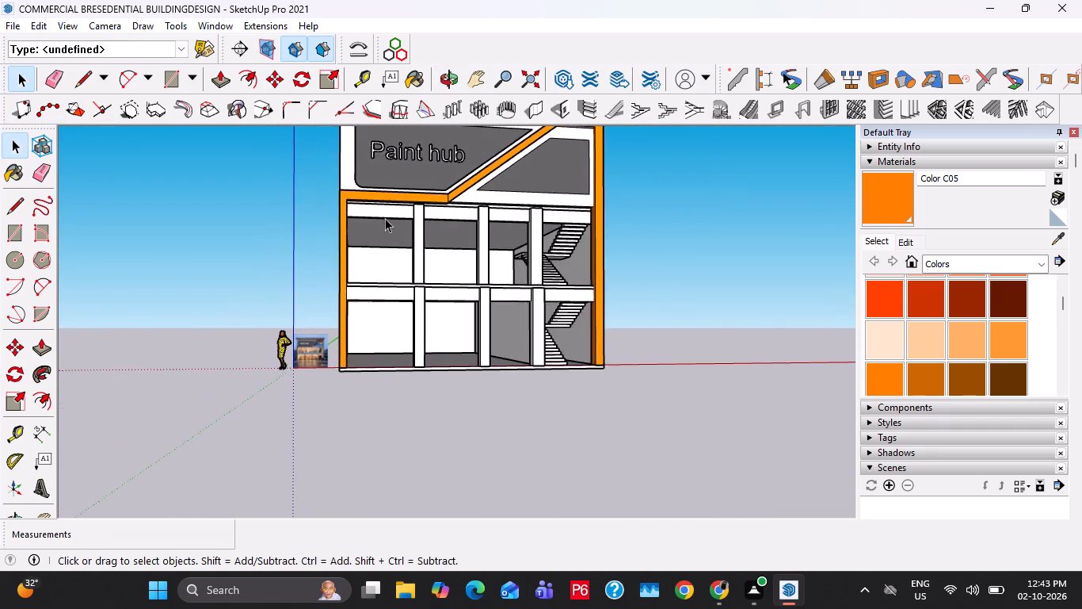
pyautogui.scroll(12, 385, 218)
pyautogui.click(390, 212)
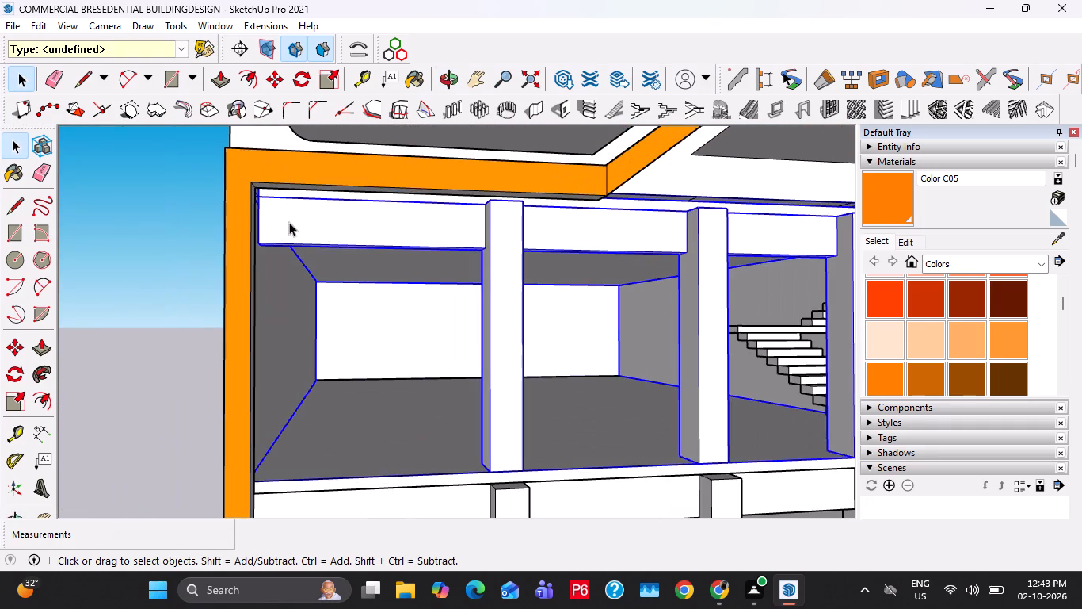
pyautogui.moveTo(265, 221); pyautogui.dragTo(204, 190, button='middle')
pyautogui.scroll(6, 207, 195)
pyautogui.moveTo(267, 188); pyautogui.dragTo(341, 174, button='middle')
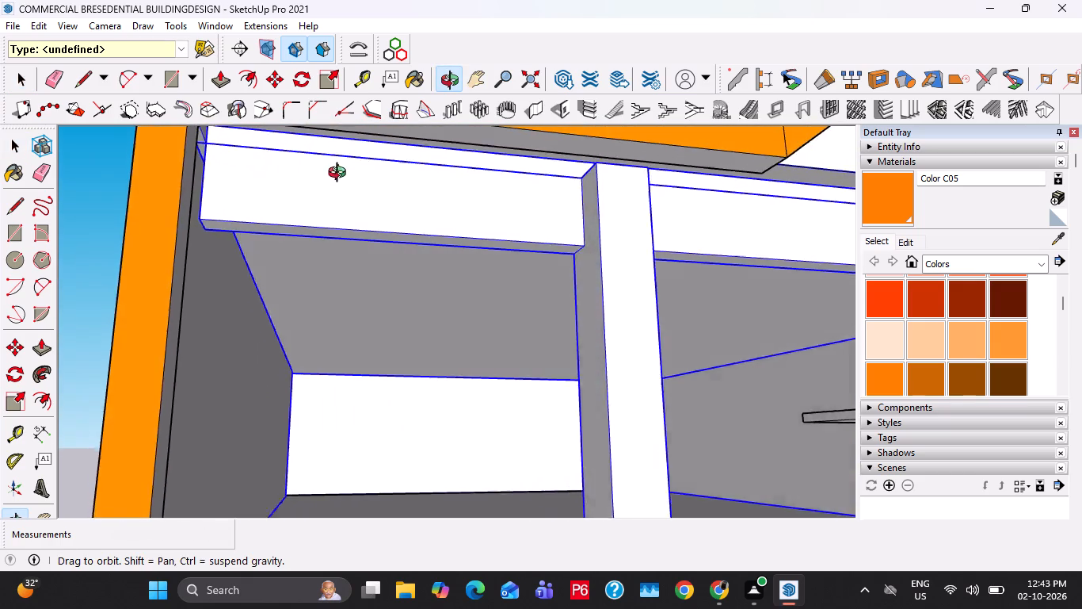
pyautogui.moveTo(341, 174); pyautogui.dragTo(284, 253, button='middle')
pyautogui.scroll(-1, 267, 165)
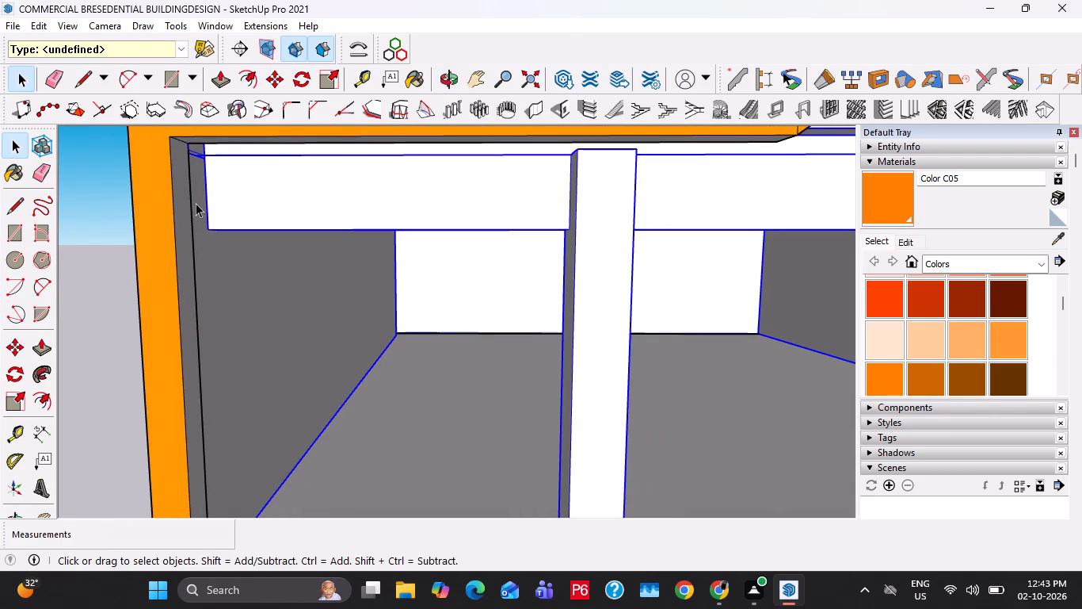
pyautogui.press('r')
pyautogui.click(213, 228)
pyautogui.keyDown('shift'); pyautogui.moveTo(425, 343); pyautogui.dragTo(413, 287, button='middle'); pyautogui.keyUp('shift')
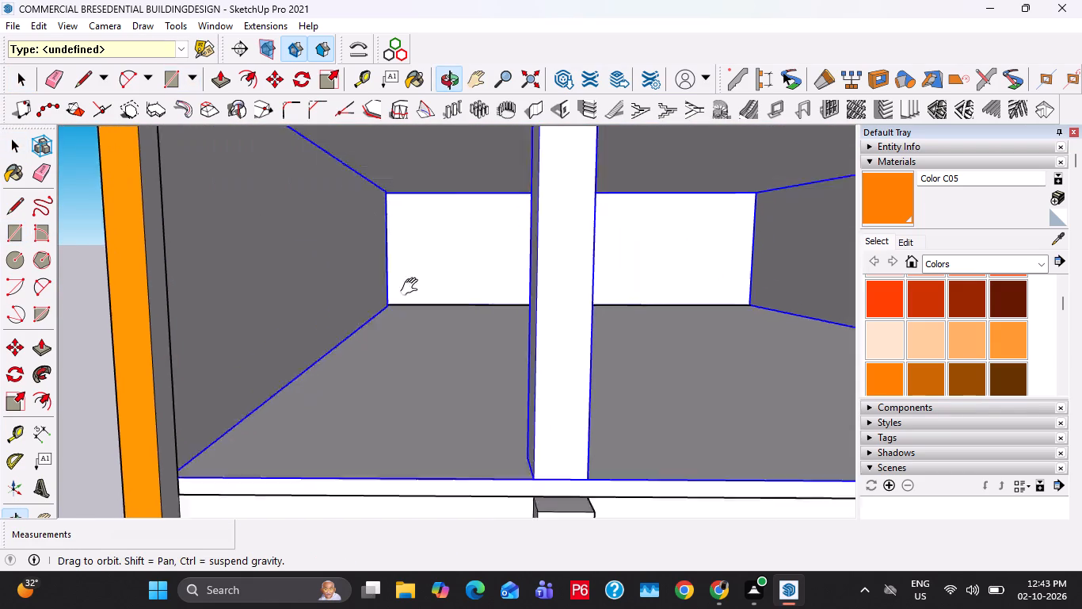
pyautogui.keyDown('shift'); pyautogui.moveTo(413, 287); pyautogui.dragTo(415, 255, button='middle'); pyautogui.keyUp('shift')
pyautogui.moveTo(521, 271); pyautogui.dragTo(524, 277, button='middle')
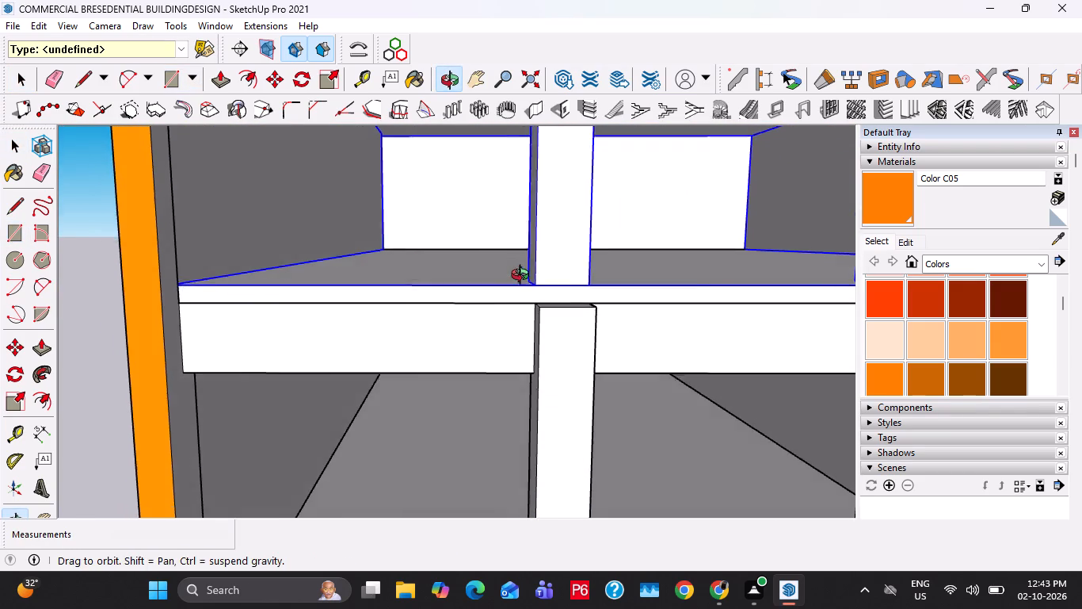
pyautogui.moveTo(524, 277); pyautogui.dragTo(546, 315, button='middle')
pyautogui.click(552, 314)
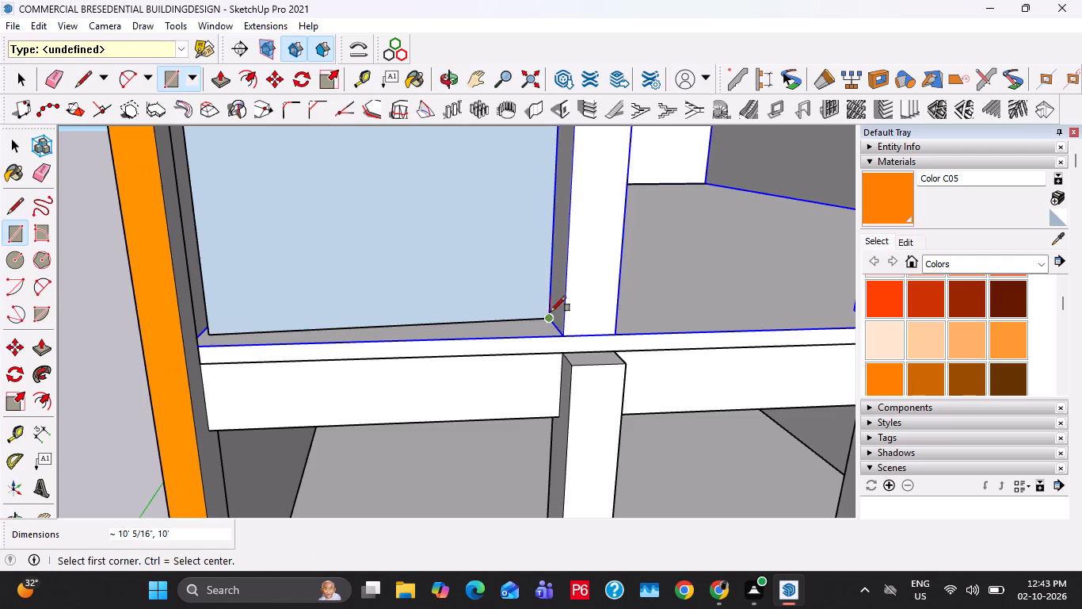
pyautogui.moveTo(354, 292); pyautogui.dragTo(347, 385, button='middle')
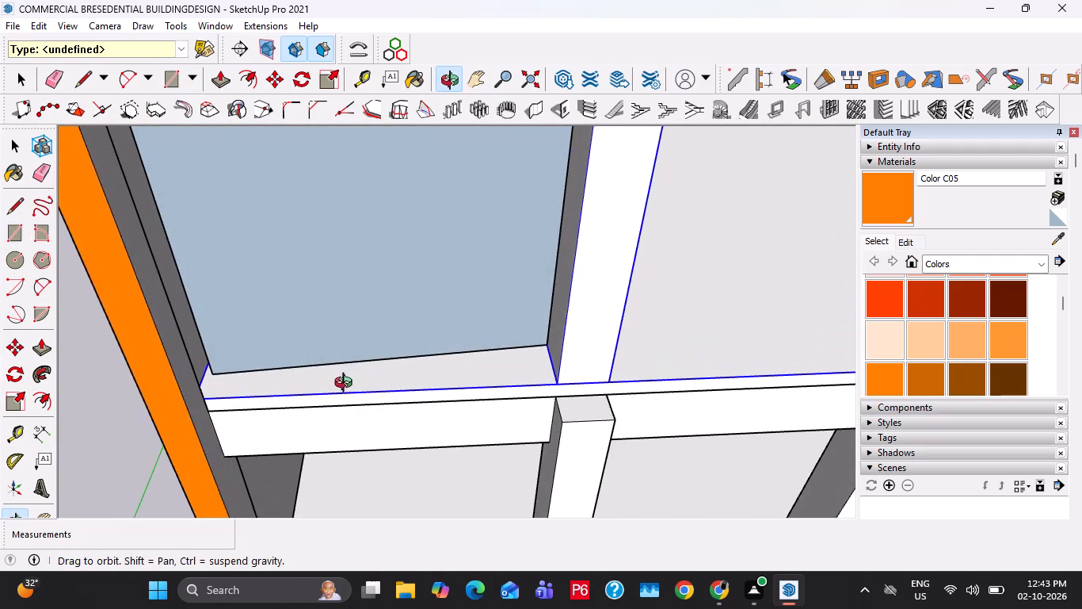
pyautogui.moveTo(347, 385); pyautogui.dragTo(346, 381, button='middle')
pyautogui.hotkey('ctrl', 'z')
# Place a guide parallel to the first-floor slab's front edge, about 6" inward at the middle of the column's depth.
pyautogui.moveTo(467, 366); pyautogui.dragTo(518, 367, button='middle')
pyautogui.press('space')
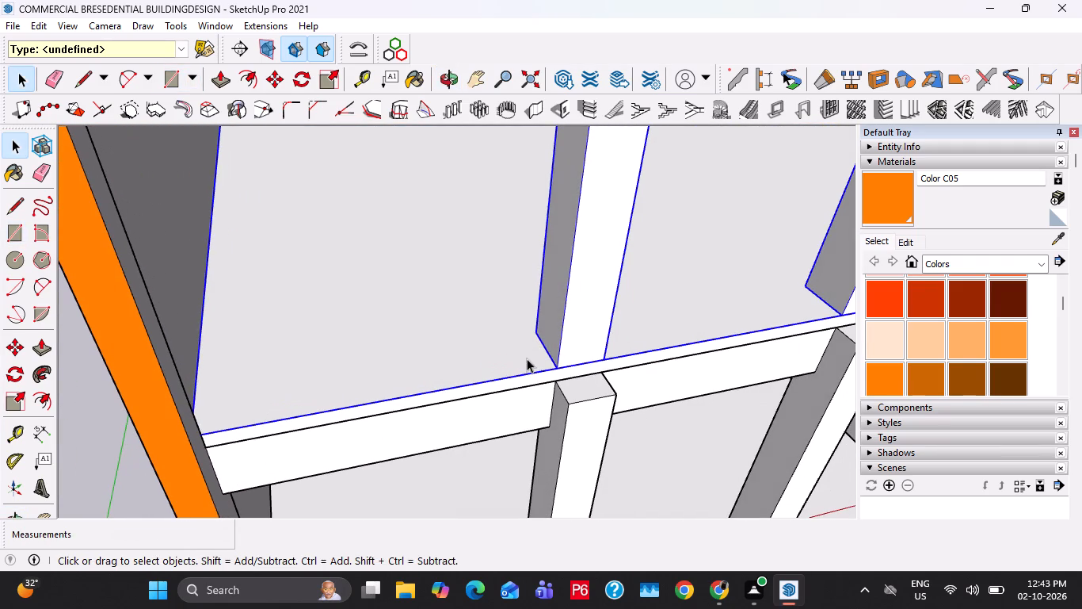
pyautogui.press('t')
pyautogui.click(591, 360)
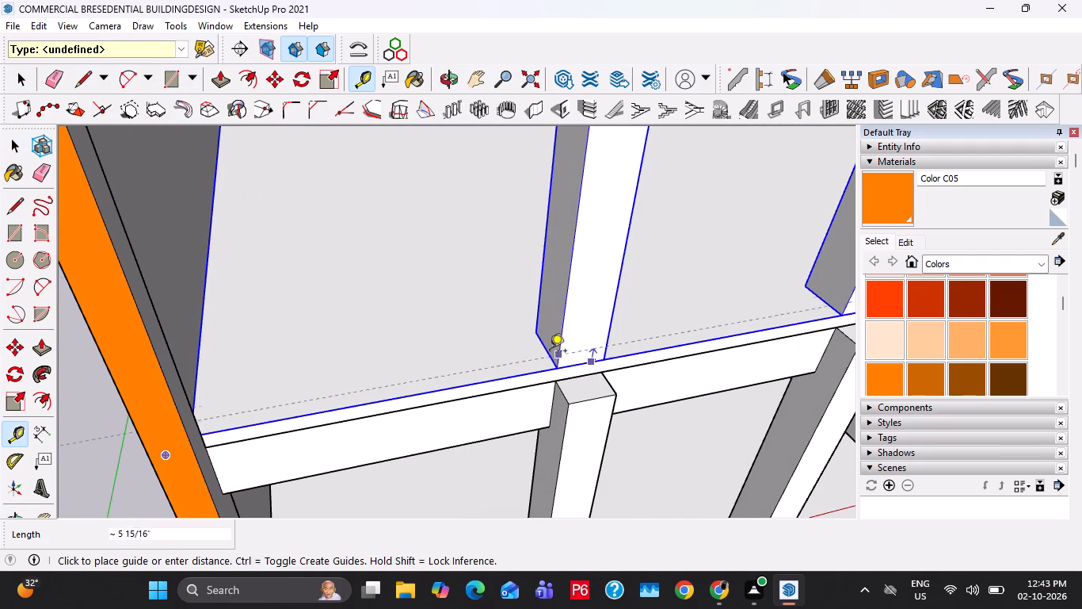
pyautogui.click(543, 350)
# Draw a vertical rectangle about 10' 3" by 9' 3" on the guide, filling the first-floor bay between the orange frame's leg and the first column.
pyautogui.moveTo(341, 345); pyautogui.dragTo(224, 392, button='middle')
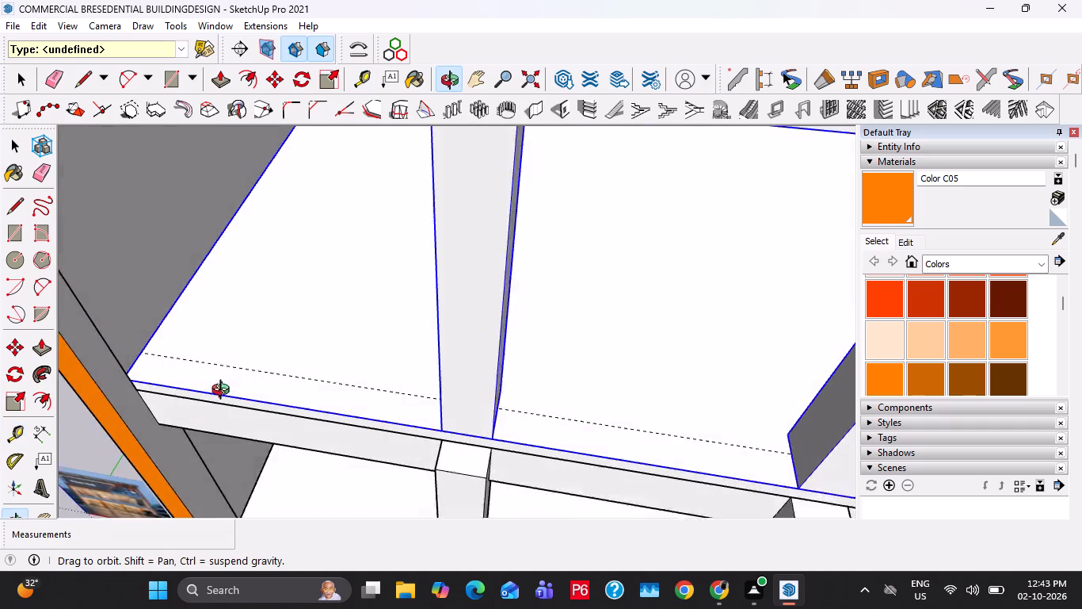
pyautogui.moveTo(224, 392); pyautogui.dragTo(251, 379, button='middle')
pyautogui.press('space')
pyautogui.press('r')
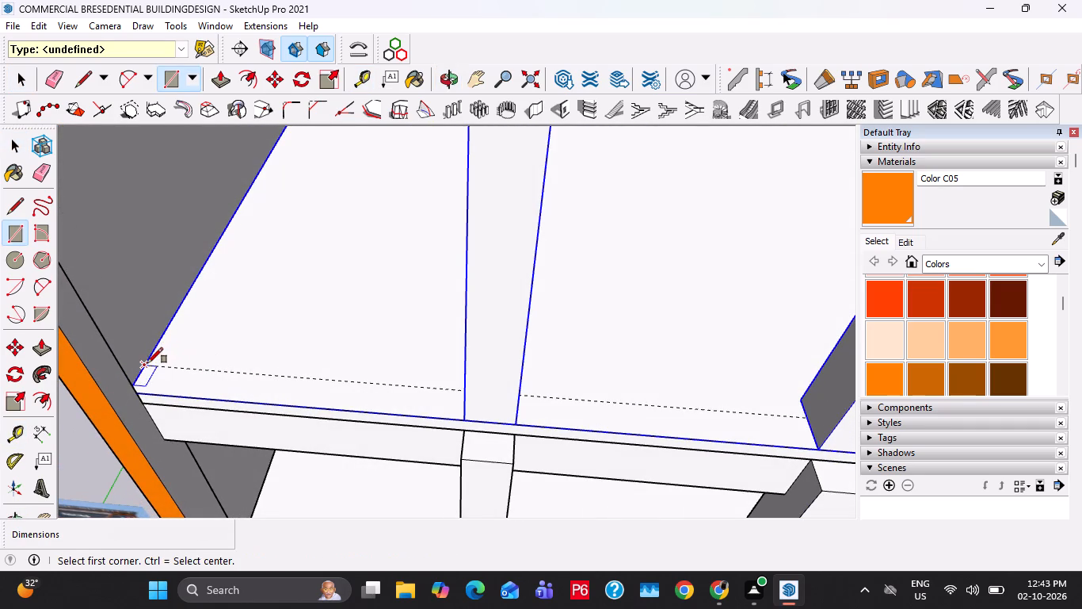
pyautogui.click(147, 363)
pyautogui.scroll(-5, 478, 242)
pyautogui.keyDown('shift'); pyautogui.moveTo(489, 214); pyautogui.dragTo(562, 332, button='middle'); pyautogui.keyUp('shift')
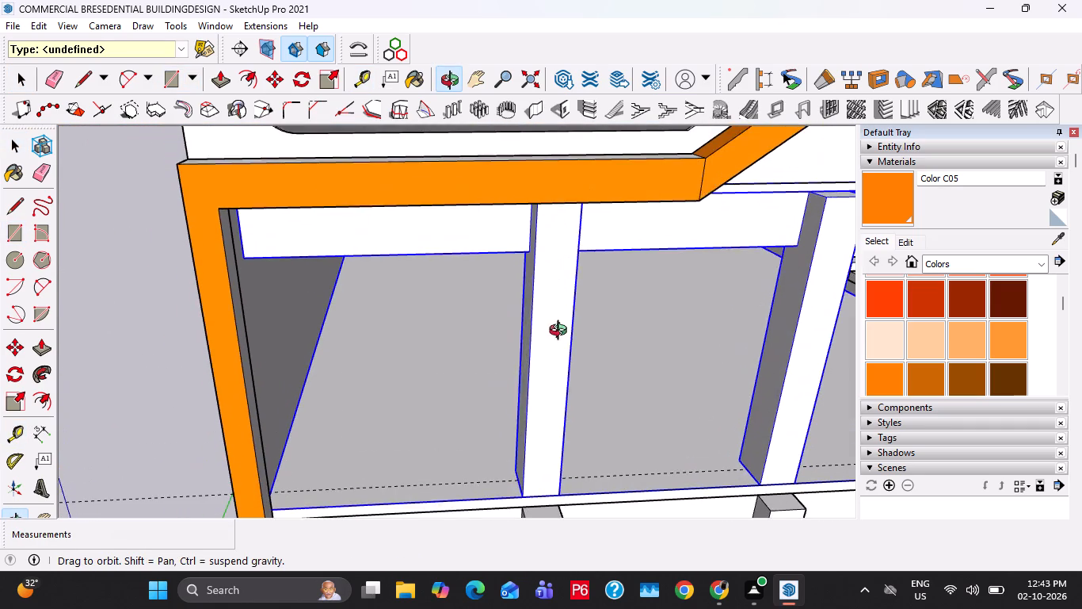
pyautogui.keyDown('shift'); pyautogui.moveTo(562, 332); pyautogui.dragTo(564, 323, button='middle'); pyautogui.keyUp('shift')
pyautogui.moveTo(530, 251); pyautogui.dragTo(530, 239, button='middle')
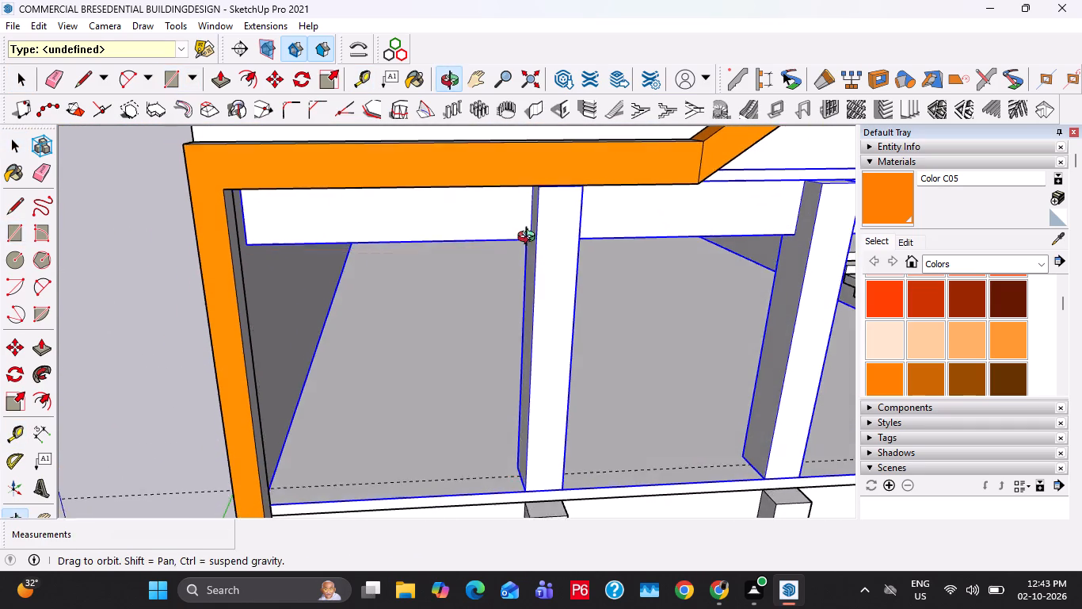
pyautogui.moveTo(530, 239); pyautogui.dragTo(551, 187, button='middle')
pyautogui.scroll(1, 544, 193)
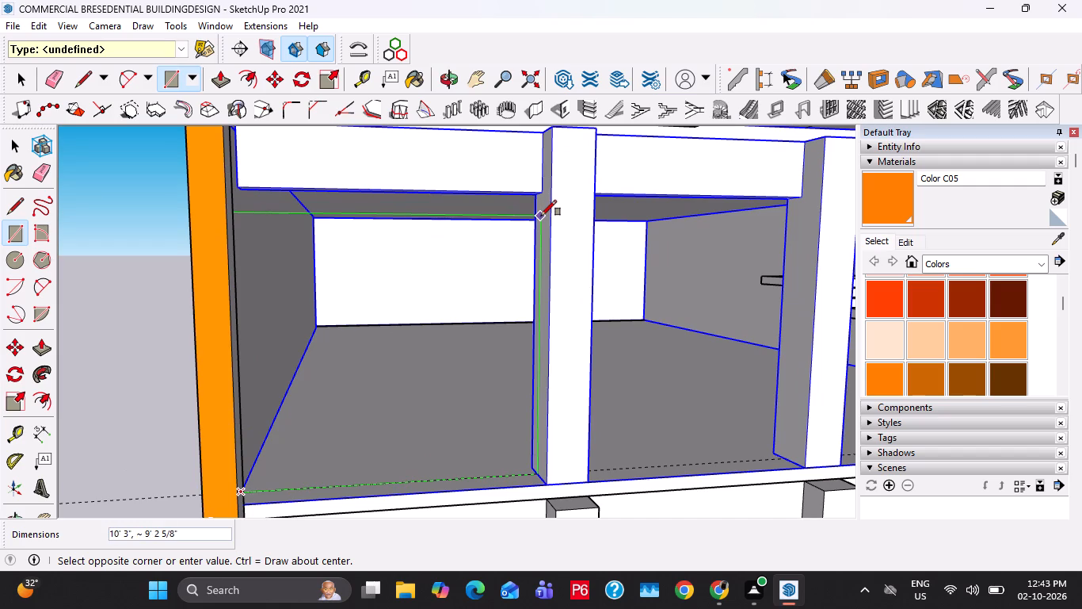
pyautogui.click(541, 216)
pyautogui.press('space')
# Scale the bay rectangle upward until its top edge meets the underside of the beam.
pyautogui.scroll(-4, 490, 229)
pyautogui.moveTo(493, 289); pyautogui.dragTo(418, 326, button='middle')
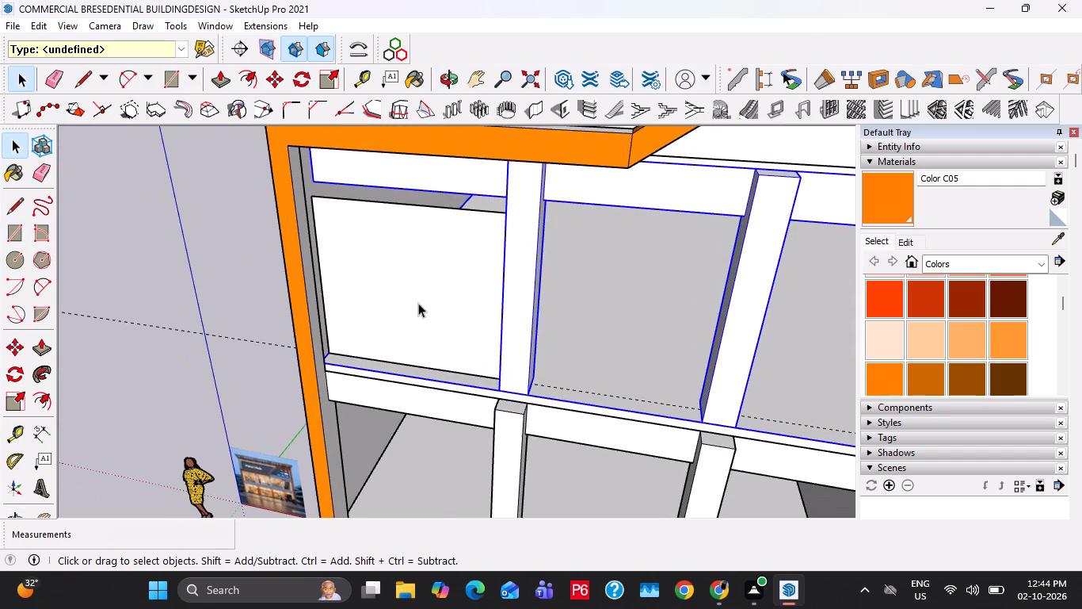
pyautogui.tripleClick(417, 286)
pyautogui.press('s')
pyautogui.click(406, 206)
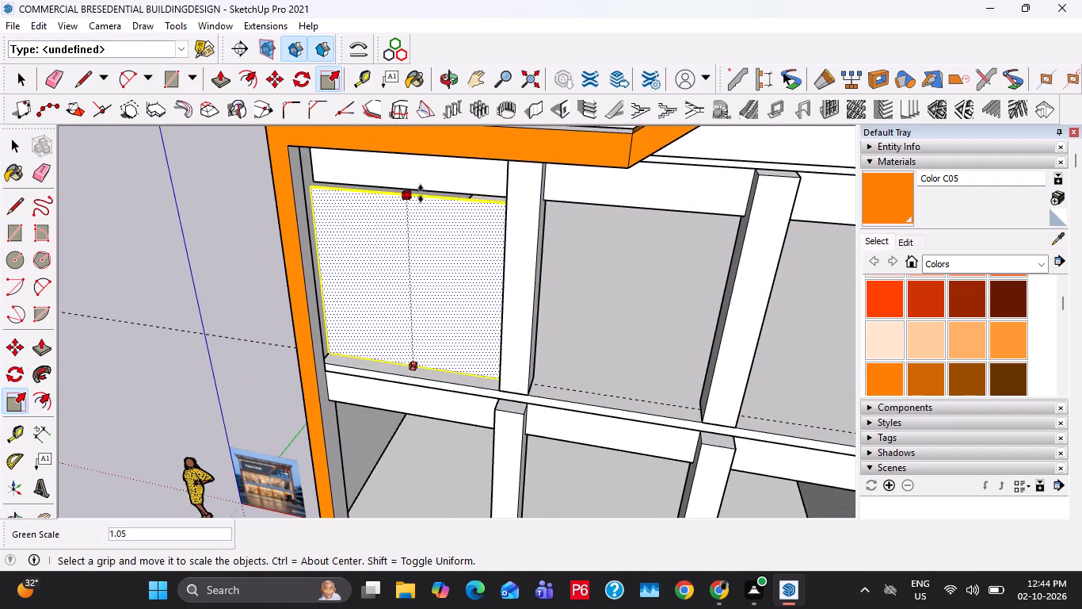
pyautogui.click(429, 189)
pyautogui.press('space')
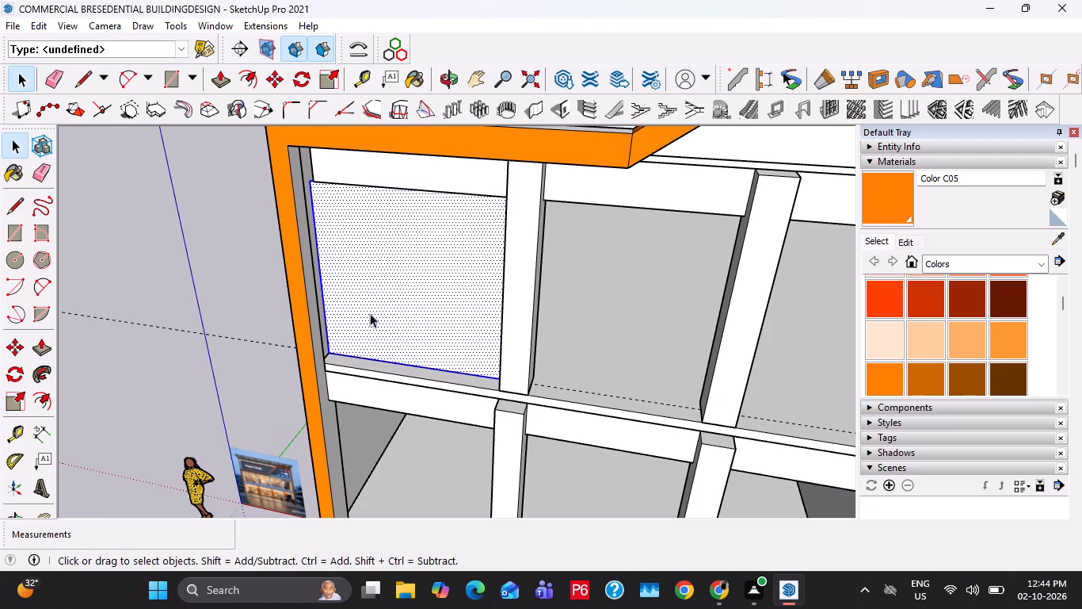
# Make the bay rectangle a group.
pyautogui.rightClick(381, 302)
pyautogui.click(422, 438)
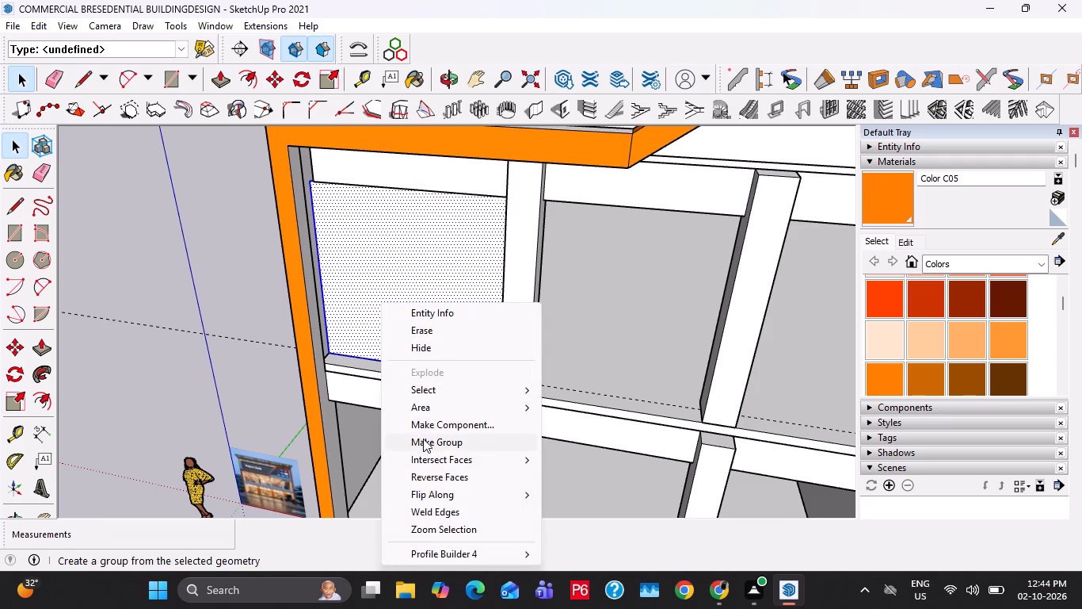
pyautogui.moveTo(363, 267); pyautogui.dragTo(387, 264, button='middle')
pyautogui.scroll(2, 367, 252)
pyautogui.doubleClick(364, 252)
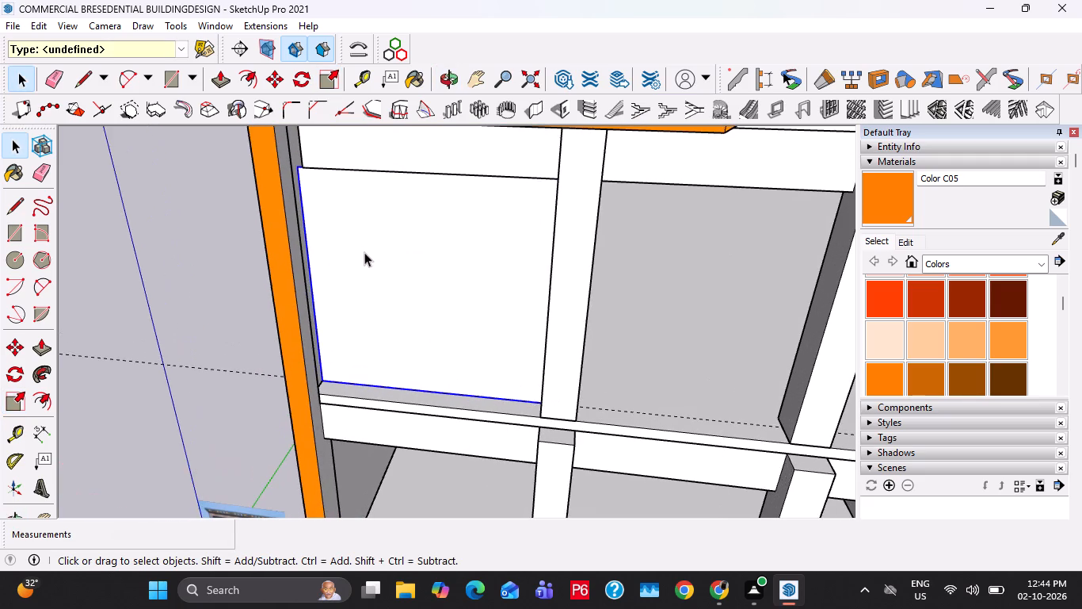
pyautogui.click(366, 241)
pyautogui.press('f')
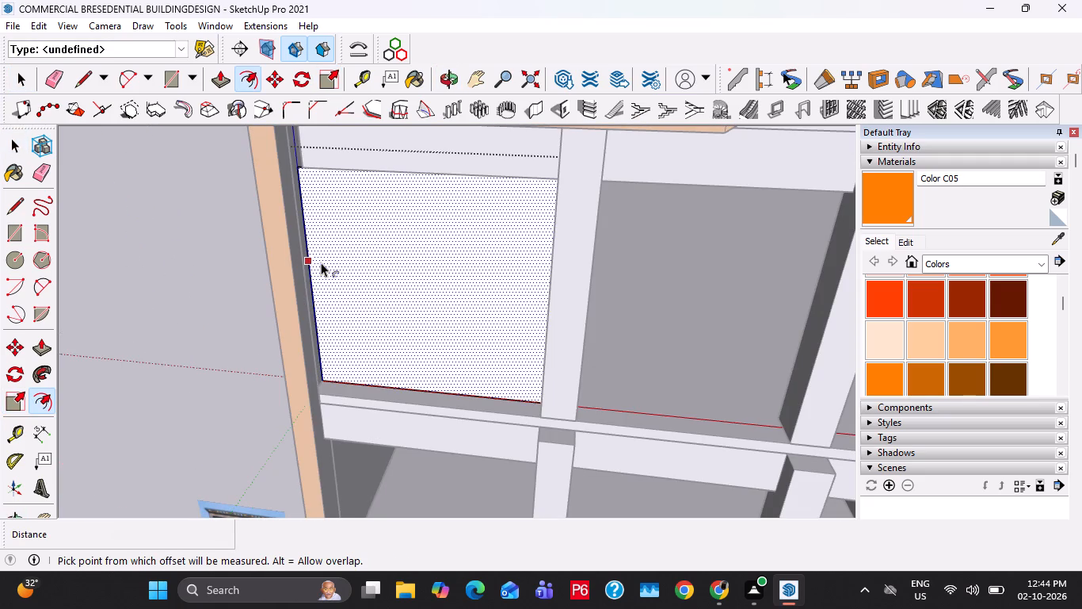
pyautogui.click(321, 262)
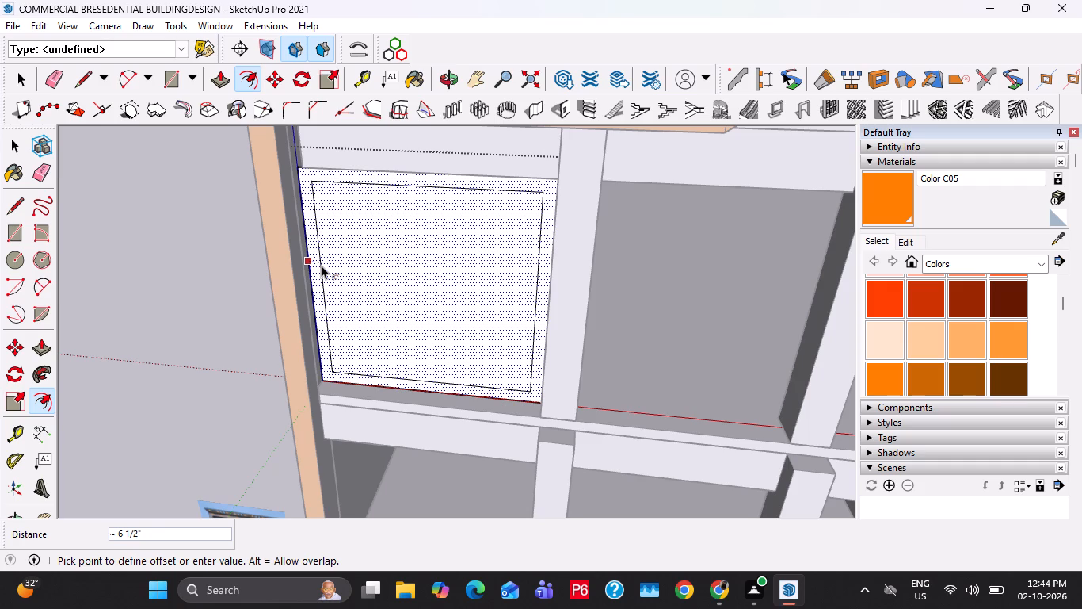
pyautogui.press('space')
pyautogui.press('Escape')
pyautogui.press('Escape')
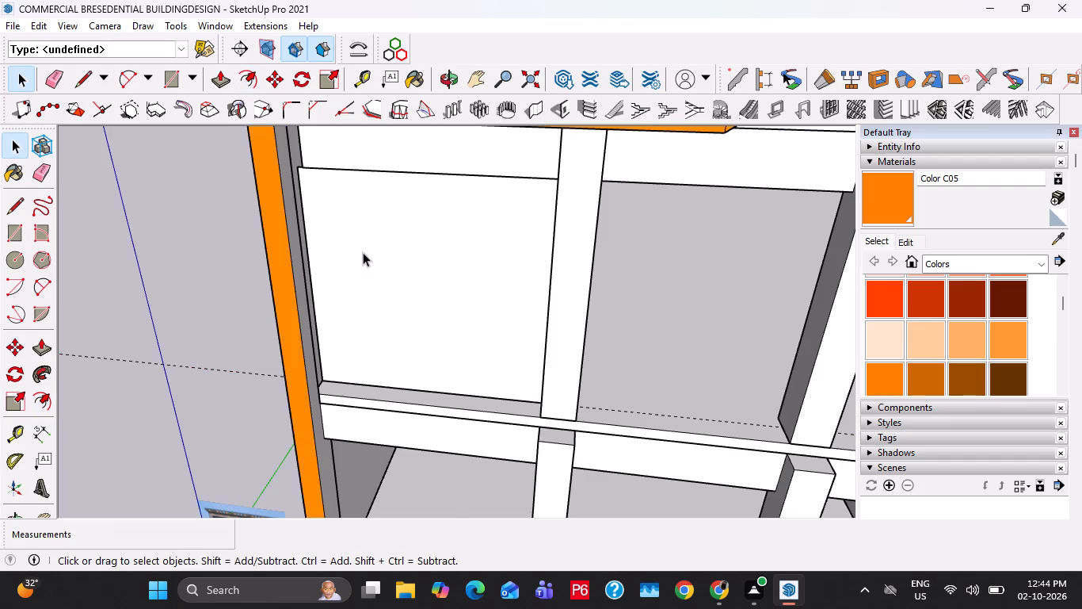
# Open the bay panel group and create a rectangular window frame from its face with Panel Divider, using 1 row and 3 columns.
pyautogui.tripleClick(363, 252)
pyautogui.doubleClick(364, 252)
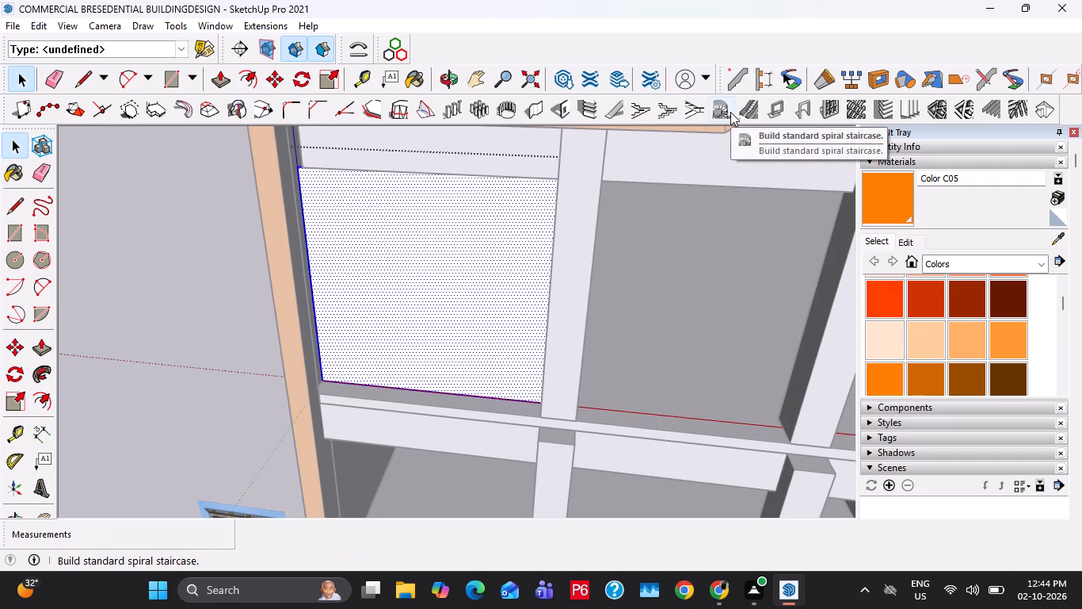
pyautogui.click(835, 103)
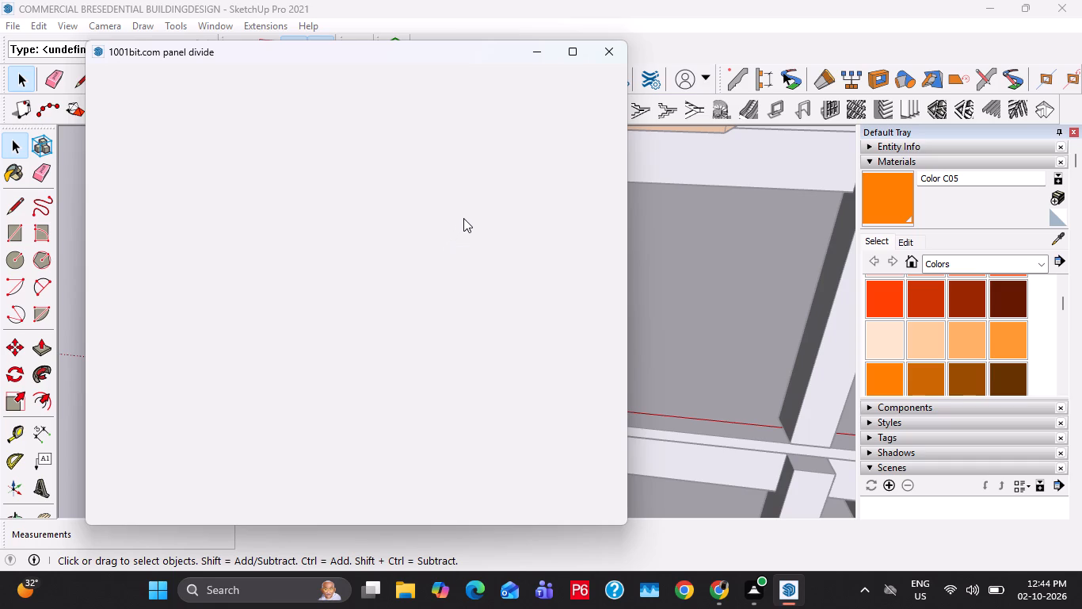
pyautogui.click(612, 52)
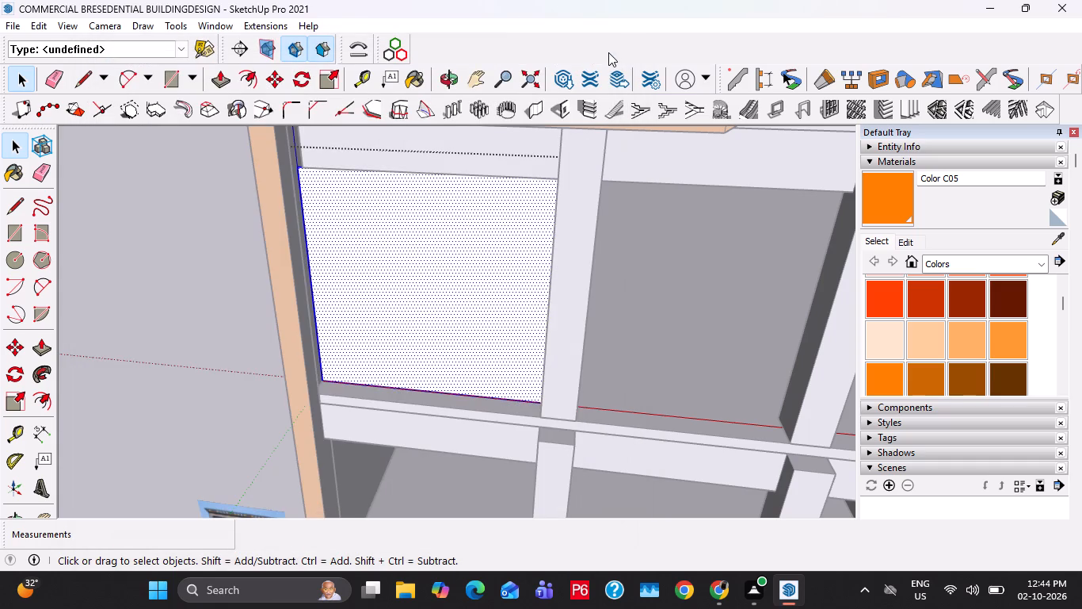
pyautogui.tripleClick(451, 324)
pyautogui.click(451, 323)
pyautogui.click(822, 106)
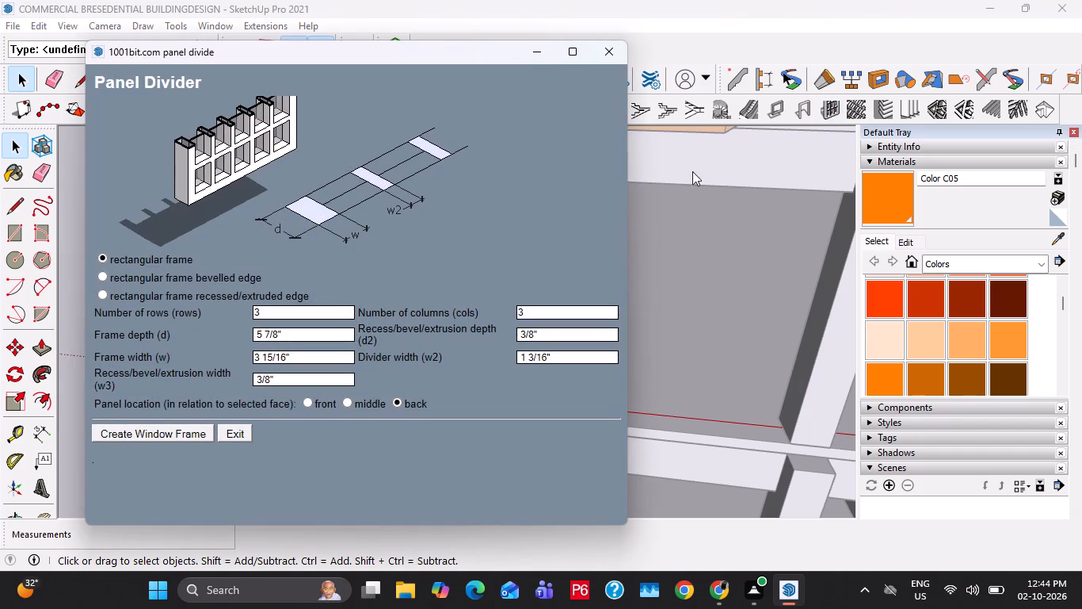
pyautogui.click(269, 312)
pyautogui.press('1')
pyautogui.press('Return')
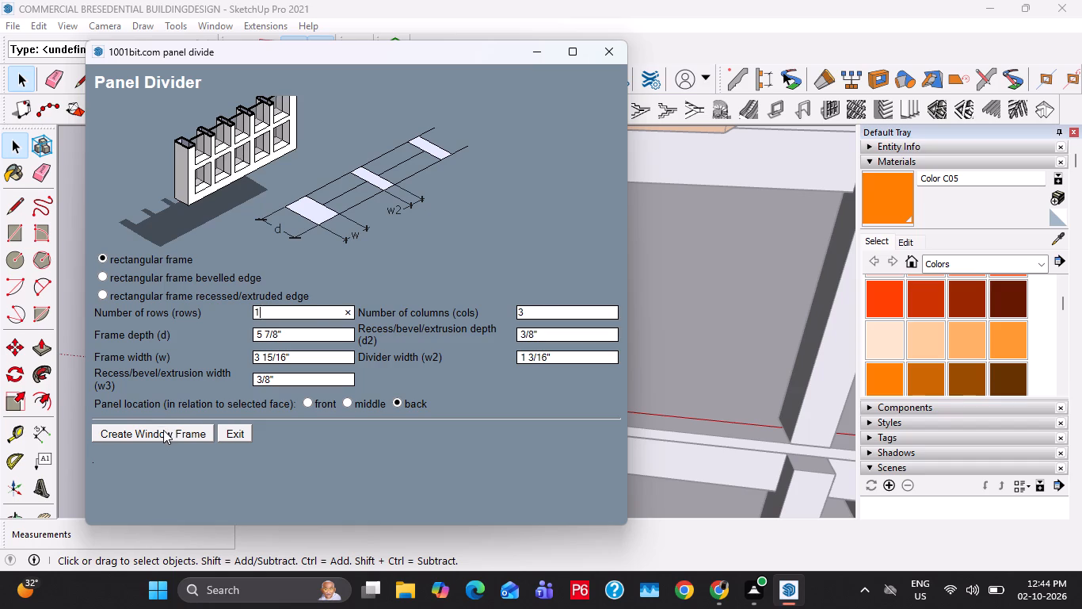
pyautogui.click(163, 430)
pyautogui.click(435, 279)
# Paint the window's glass panes with Translucent Glass Gray from the Glass and Mirrors materials.
pyautogui.moveTo(420, 252); pyautogui.dragTo(570, 293, button='middle')
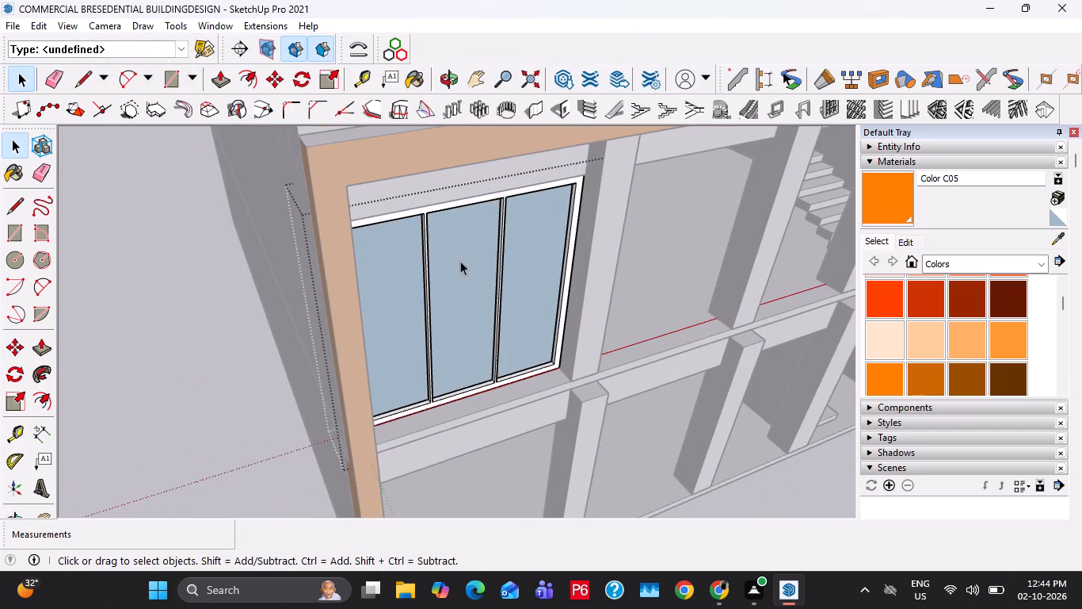
pyautogui.doubleClick(460, 259)
pyautogui.click(455, 242)
pyautogui.scroll(-3, 915, 315)
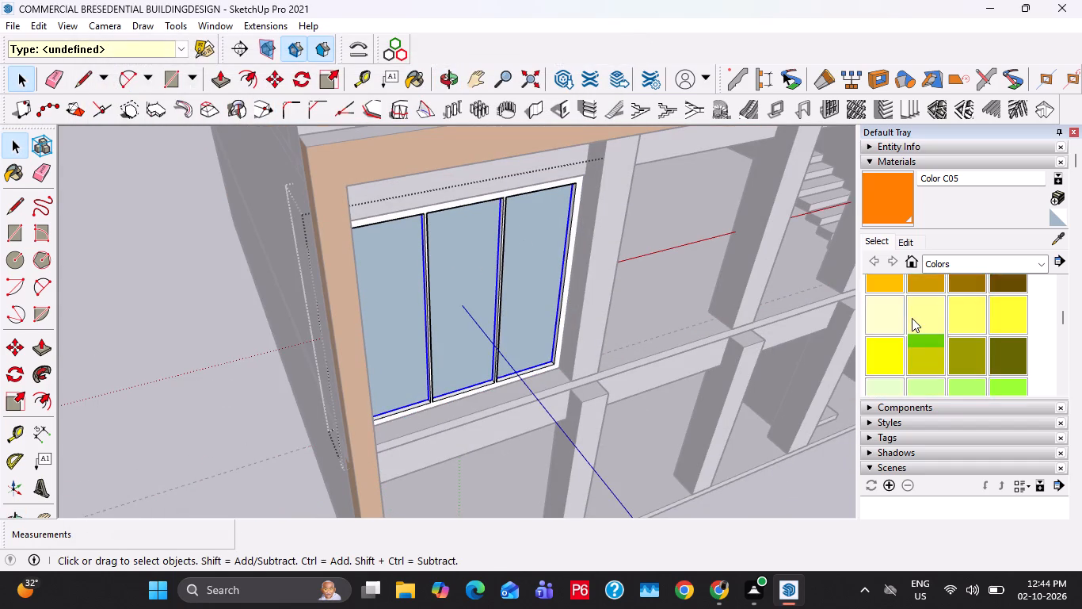
pyautogui.scroll(-2, 912, 318)
pyautogui.click(951, 257)
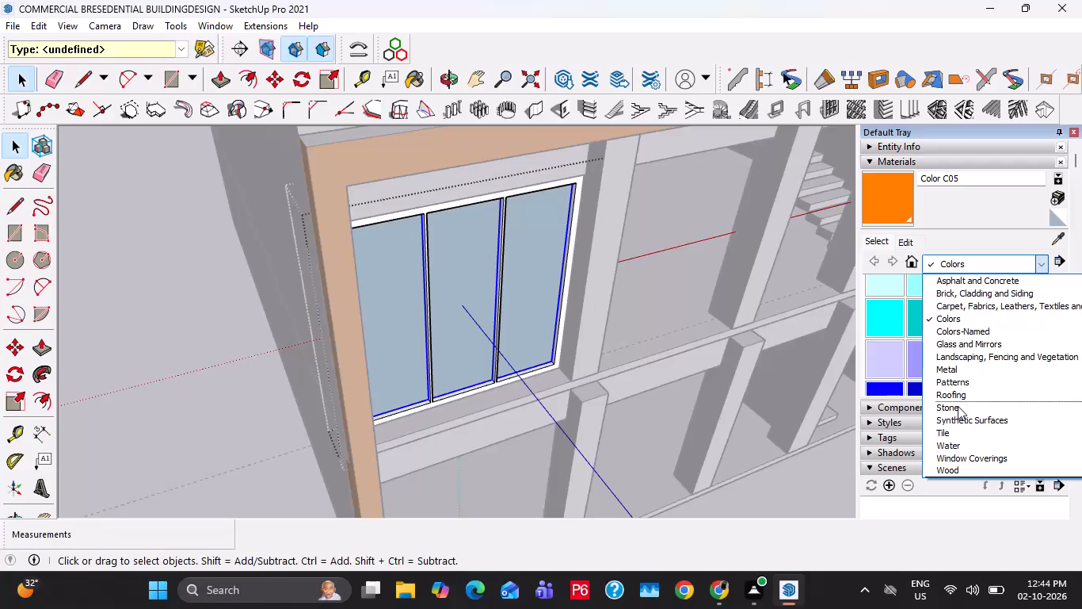
pyautogui.click(966, 346)
pyautogui.scroll(-1, 962, 346)
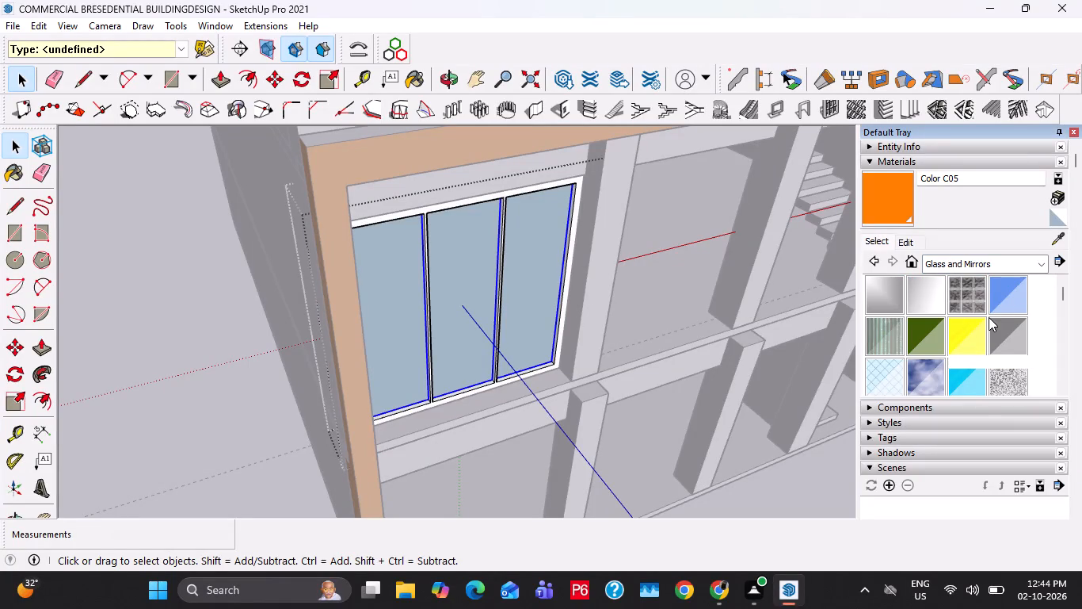
pyautogui.scroll(2, 1004, 304)
pyautogui.click(994, 342)
pyautogui.click(541, 266)
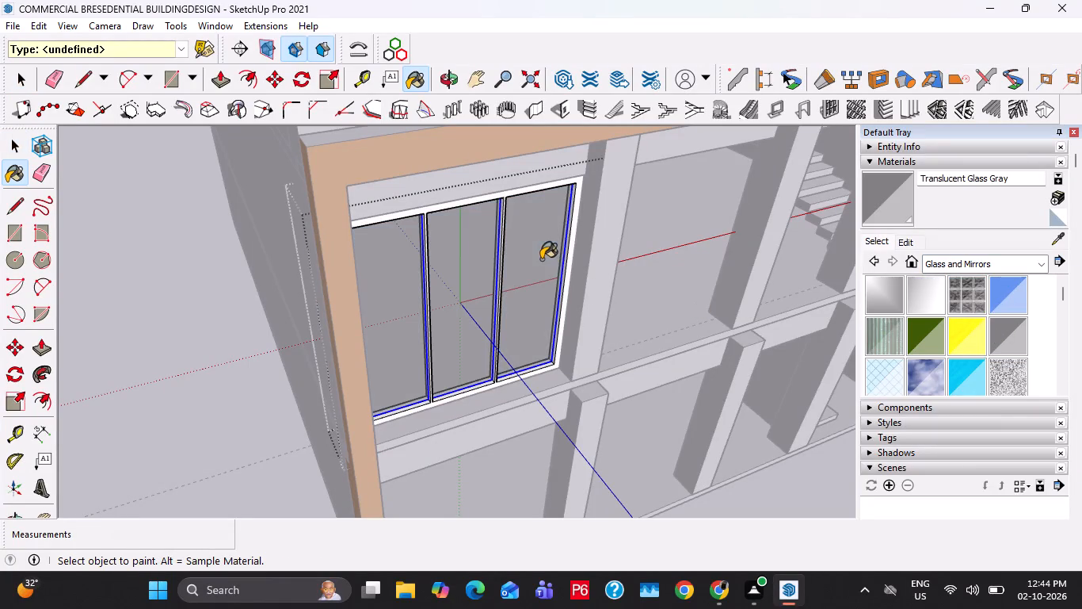
pyautogui.press('space')
pyautogui.press('Escape')
# Paint the window frame and its dividers with Color M06 dark grey, and leave the group.
pyautogui.click(580, 179)
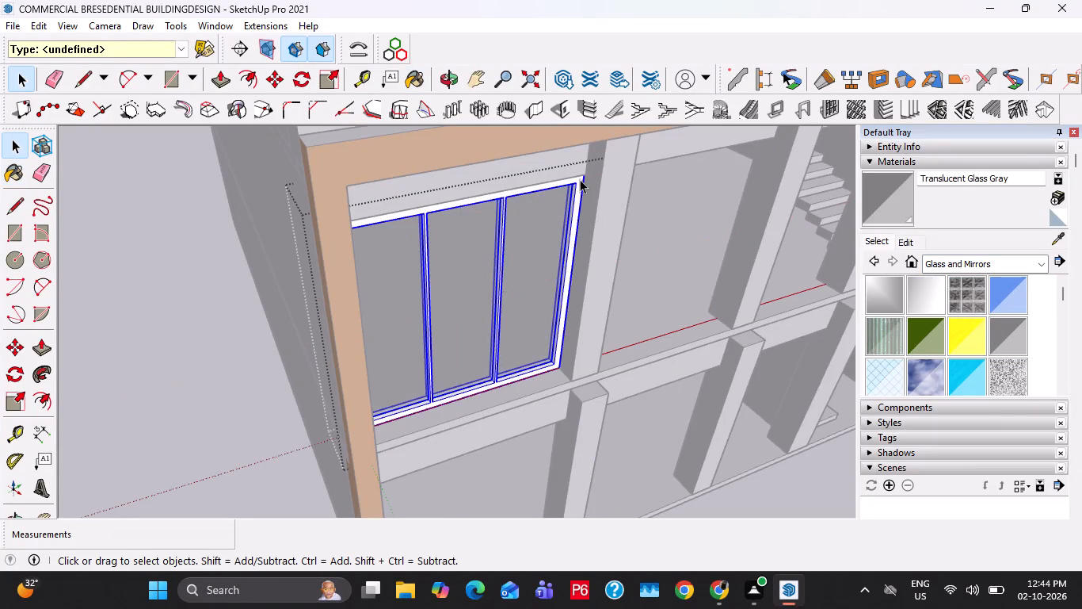
pyautogui.click(962, 267)
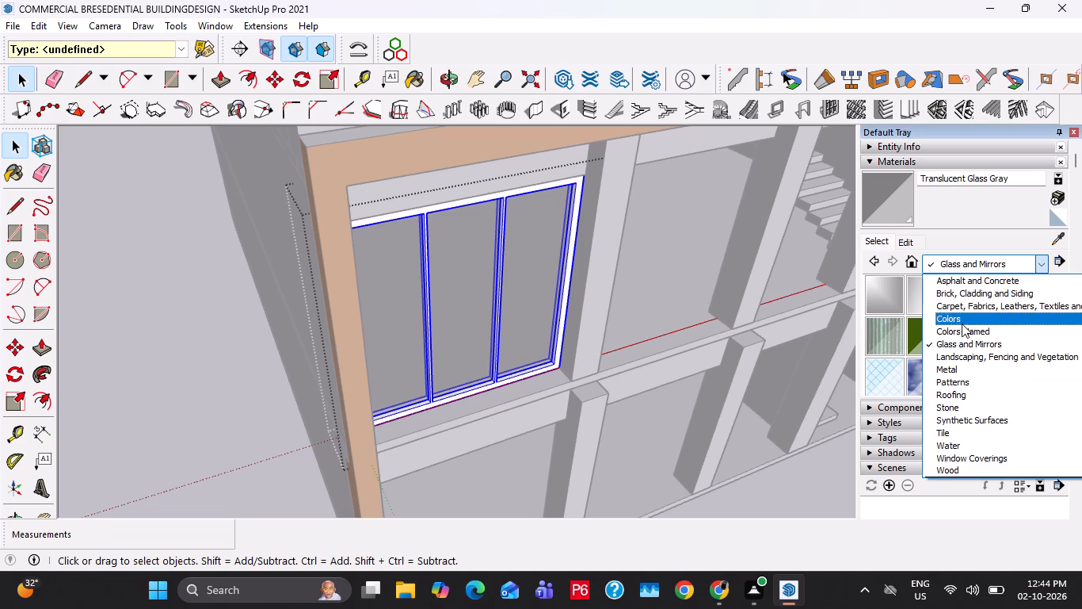
pyautogui.click(962, 324)
pyautogui.scroll(-2, 956, 343)
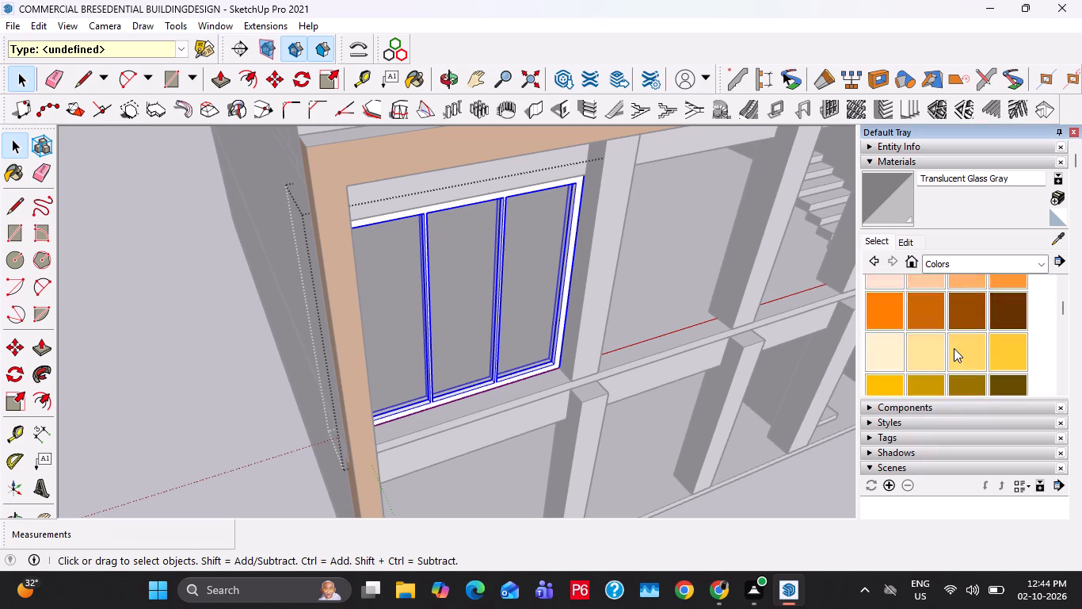
pyautogui.scroll(-9, 954, 348)
pyautogui.scroll(1, 924, 307)
pyautogui.click(964, 366)
pyautogui.click(549, 186)
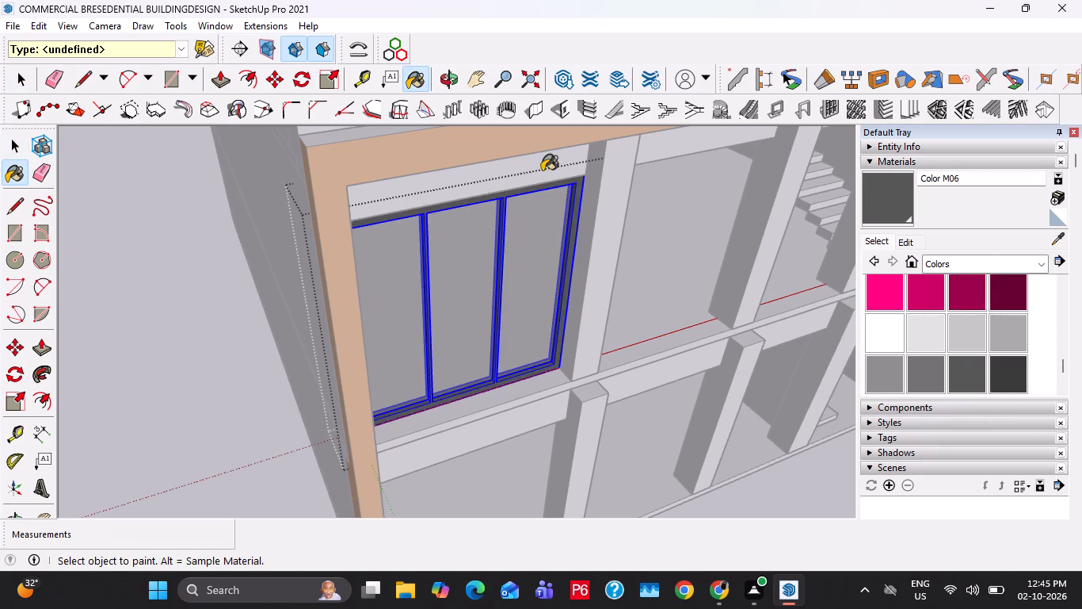
pyautogui.press('space')
pyautogui.press('Escape')
pyautogui.scroll(-2, 419, 180)
pyautogui.press('Escape')
# Copy the glazed window group 11' 9" along the first-floor slab into the second bay between the columns.
pyautogui.moveTo(486, 271); pyautogui.dragTo(383, 267, button='middle')
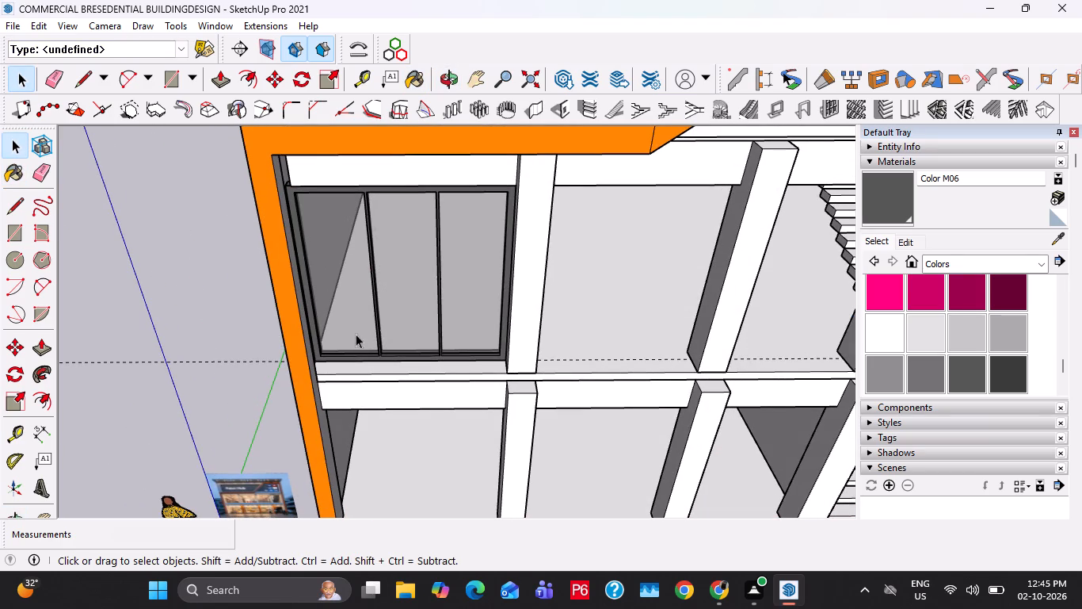
pyautogui.scroll(6, 336, 444)
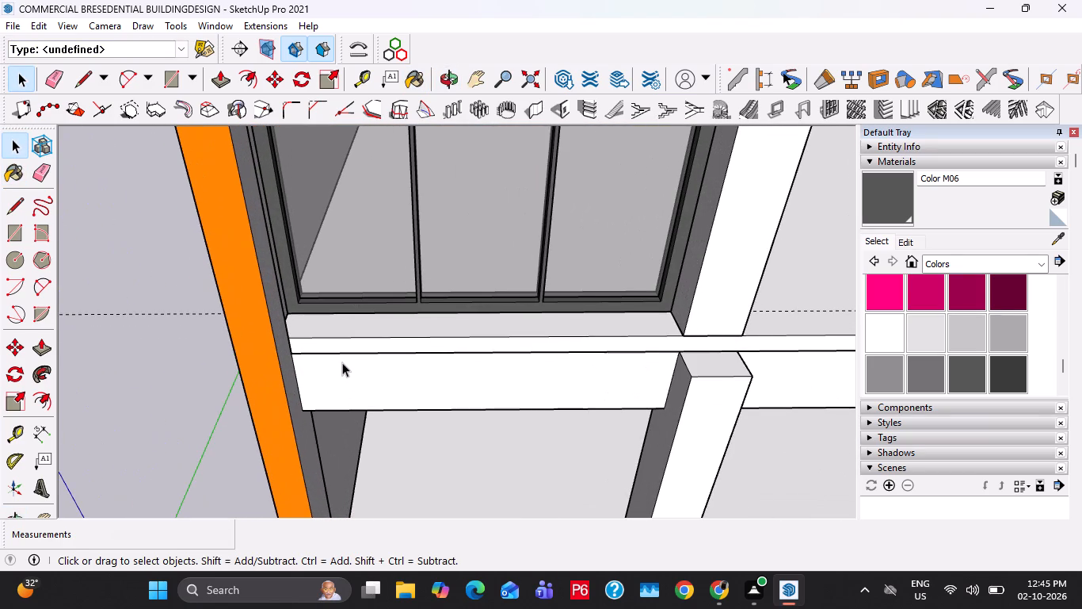
pyautogui.press('m')
pyautogui.press('space')
pyautogui.click(302, 298)
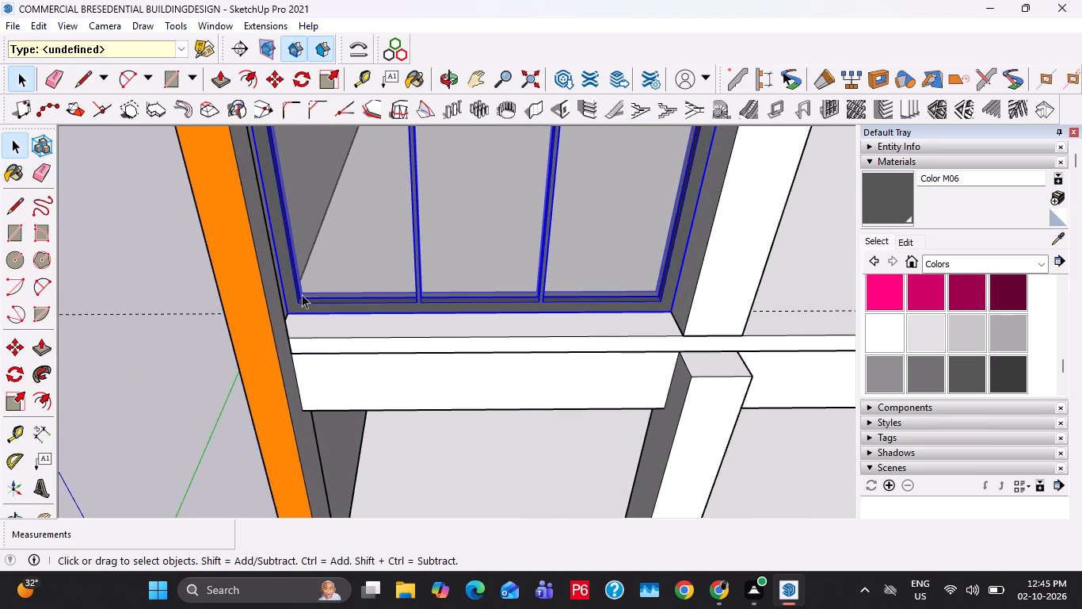
pyautogui.press('m')
pyautogui.click(287, 311)
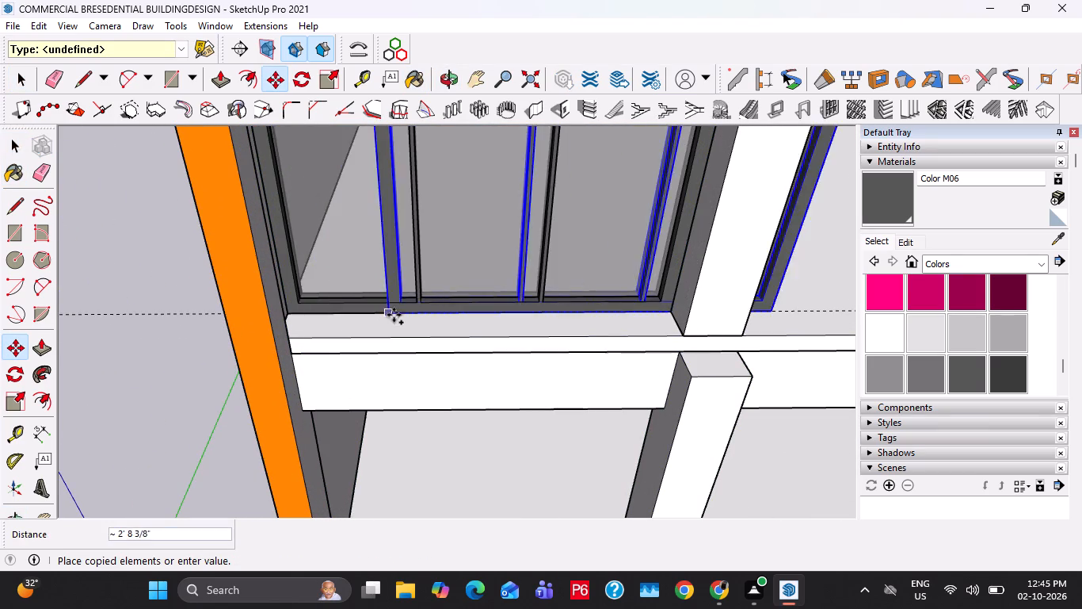
pyautogui.keyDown('shift'); pyautogui.moveTo(399, 318); pyautogui.dragTo(215, 320, button='middle'); pyautogui.keyUp('shift')
pyautogui.keyDown('shift'); pyautogui.moveTo(508, 340); pyautogui.dragTo(268, 322, button='middle'); pyautogui.keyUp('shift')
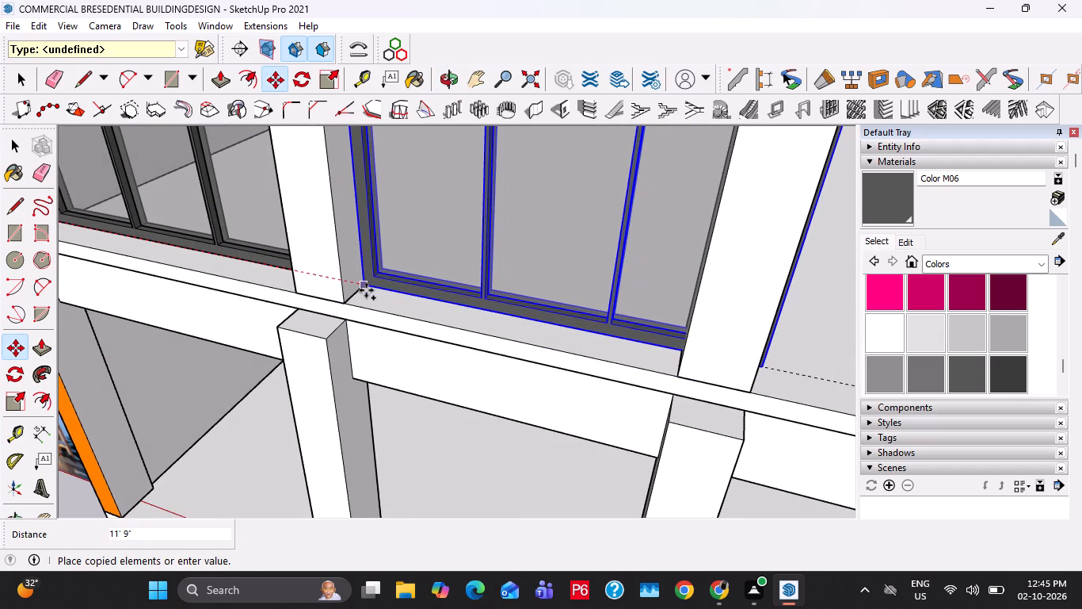
pyautogui.click(366, 290)
# Copy the glazed window group 10' along the first-floor slab from the second bay into the third bay.
pyautogui.click(365, 285)
pyautogui.keyDown('shift'); pyautogui.moveTo(539, 316); pyautogui.dragTo(265, 274, button='middle'); pyautogui.keyUp('shift')
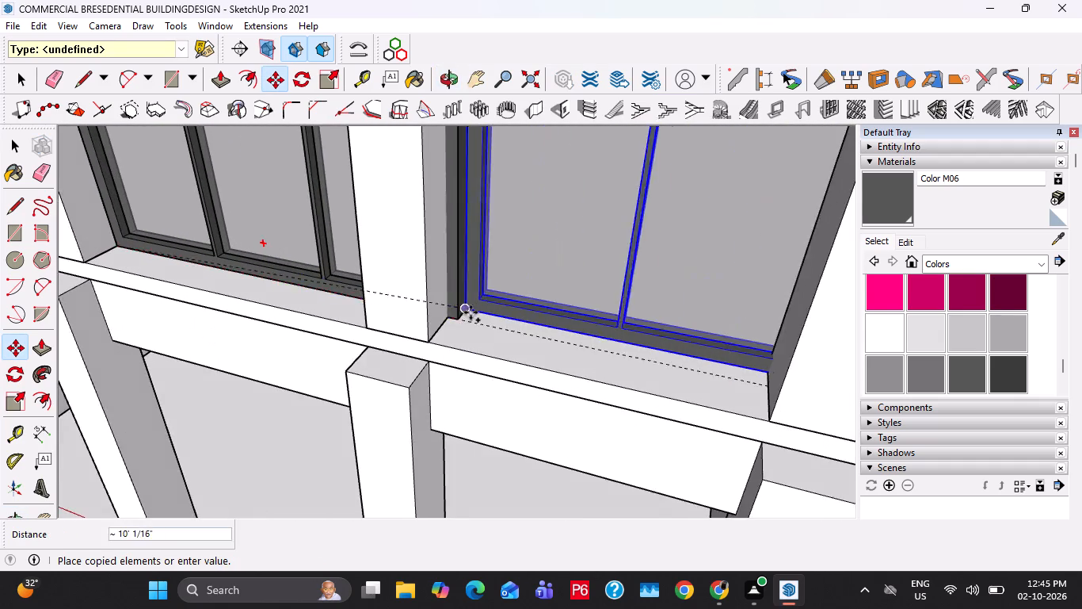
pyautogui.scroll(1, 471, 317)
pyautogui.click(440, 321)
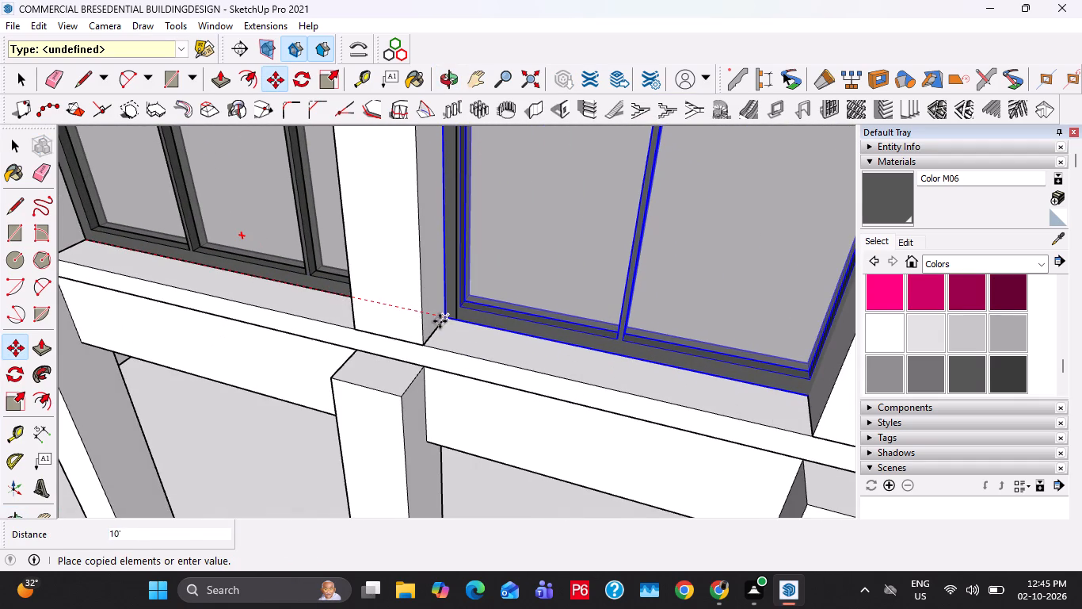
pyautogui.press('space')
pyautogui.press('space')
# Scale the third-bay window narrower along the red axis so it ends at the column beside the stairs.
pyautogui.scroll(-12, 446, 316)
pyautogui.moveTo(476, 294); pyautogui.dragTo(507, 285, button='middle')
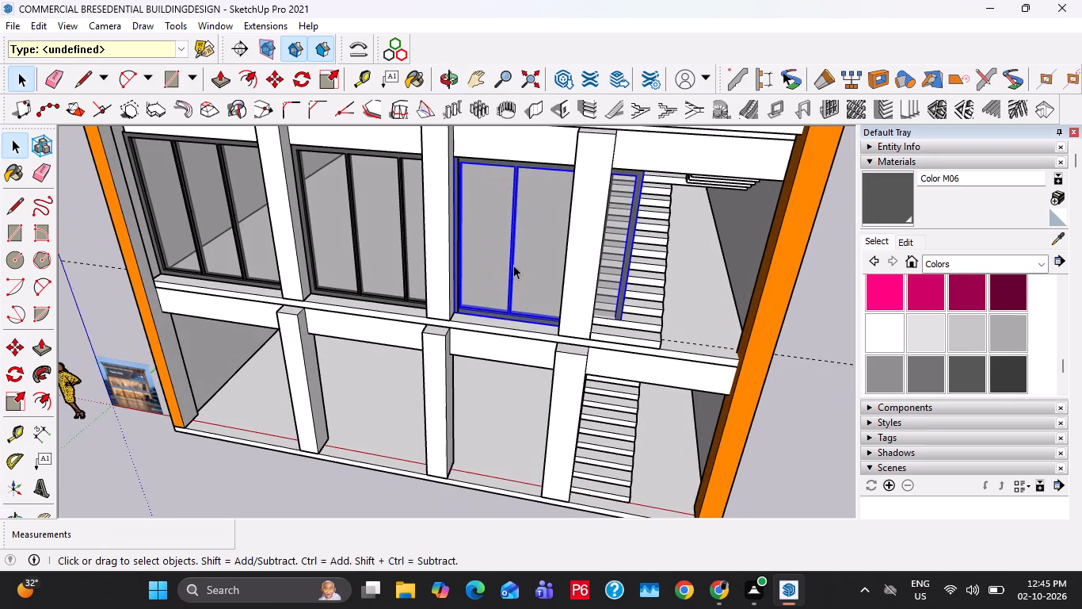
pyautogui.press('s')
pyautogui.moveTo(581, 262); pyautogui.dragTo(506, 260, button='middle')
pyautogui.scroll(6, 600, 287)
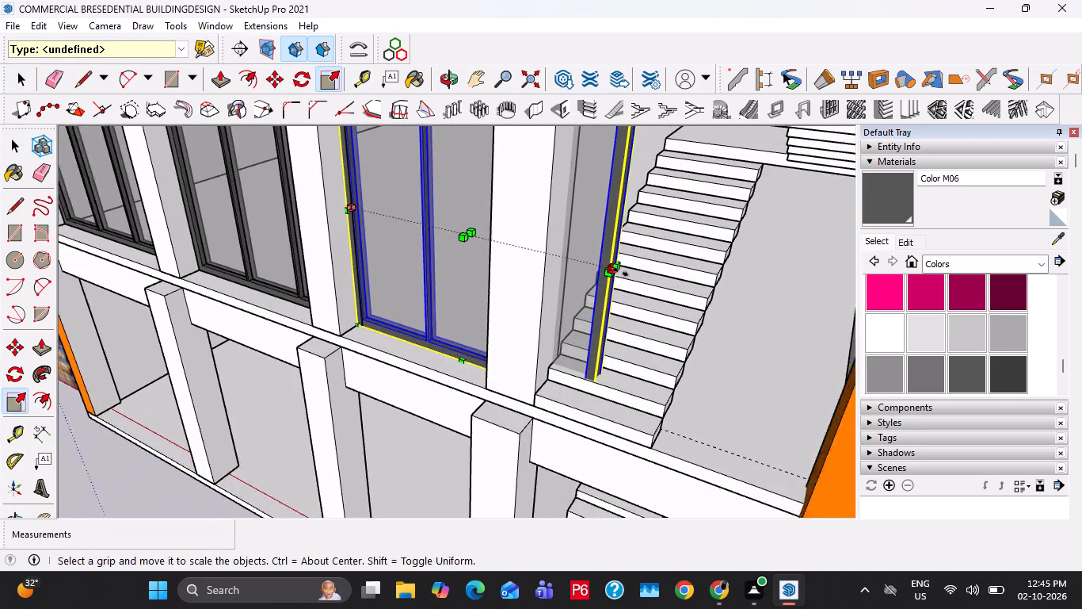
pyautogui.click(621, 272)
pyautogui.moveTo(513, 256); pyautogui.dragTo(558, 274, button='middle')
pyautogui.press('space')
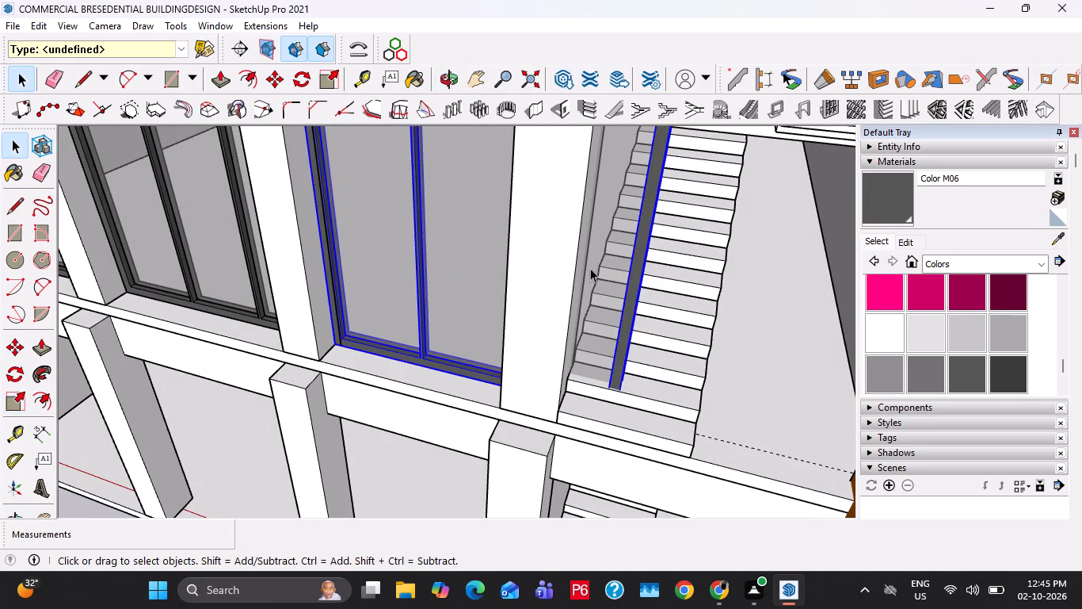
pyautogui.press('s')
pyautogui.scroll(3, 653, 250)
pyautogui.moveTo(600, 294); pyautogui.dragTo(517, 298, button='middle')
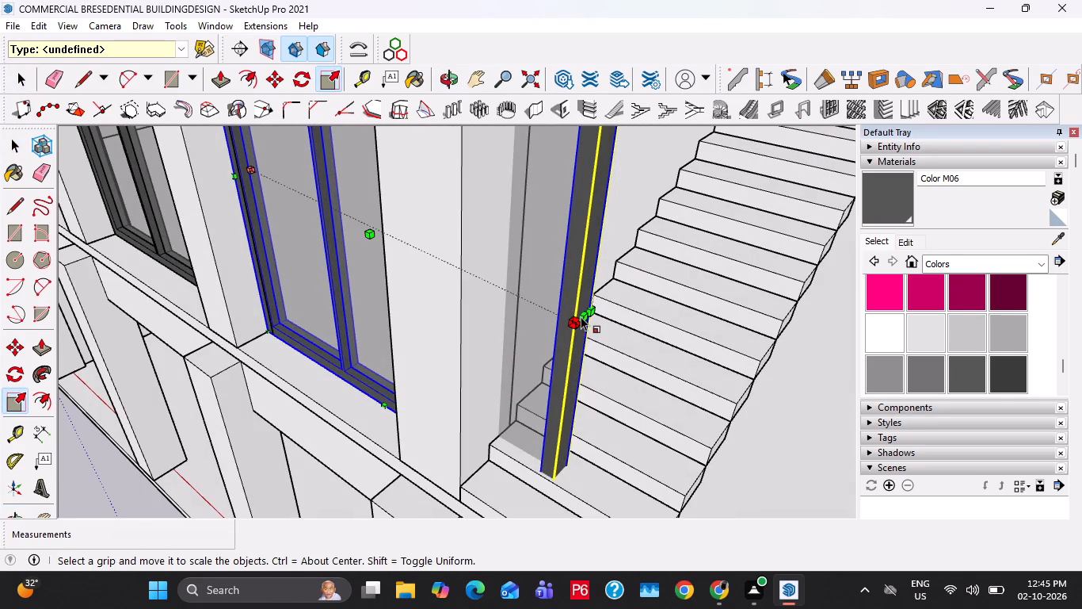
pyautogui.click(585, 316)
pyautogui.scroll(-4, 516, 293)
pyautogui.moveTo(464, 270); pyautogui.dragTo(551, 288, button='middle')
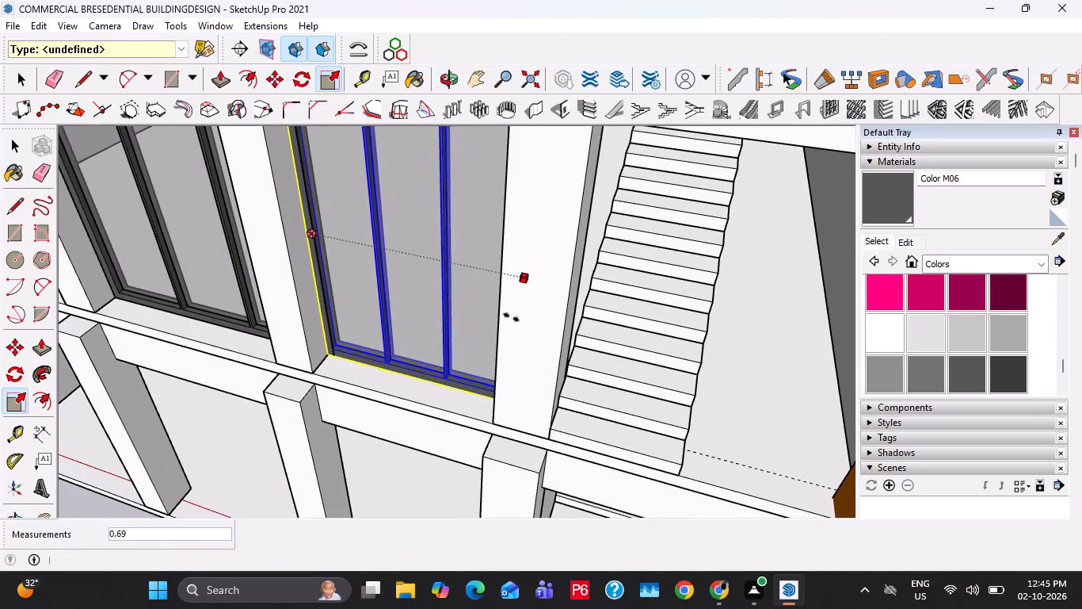
pyautogui.click(499, 310)
pyautogui.press('space')
pyautogui.scroll(-6, 551, 285)
# Scale the second-bay window narrower along the red axis so it fits exactly between its two columns.
pyautogui.click(376, 262)
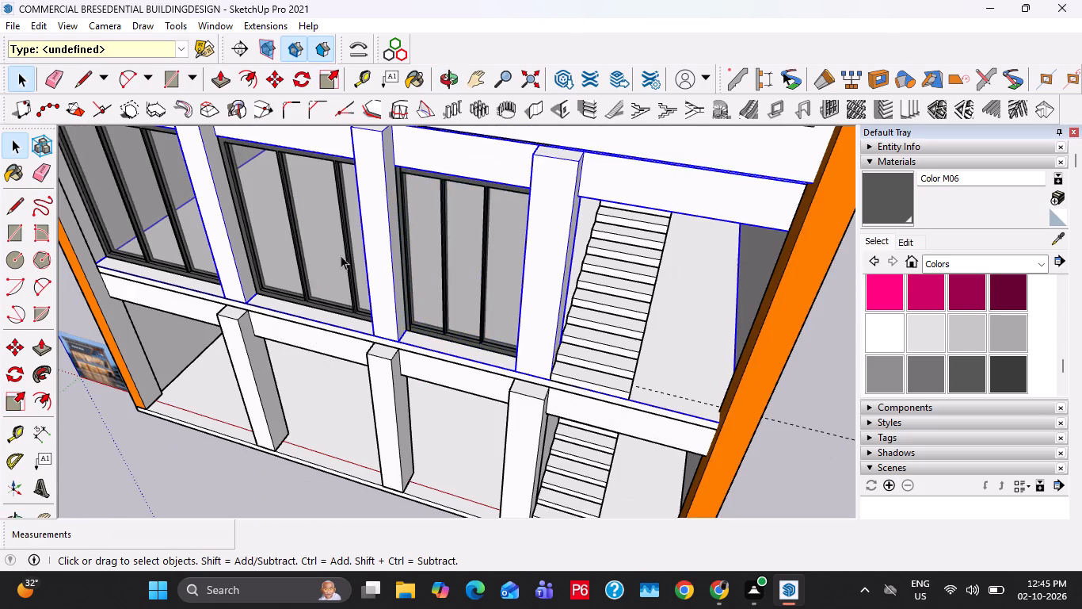
pyautogui.click(326, 252)
pyautogui.moveTo(358, 277); pyautogui.dragTo(390, 278, button='middle')
pyautogui.press('s')
pyautogui.scroll(6, 413, 266)
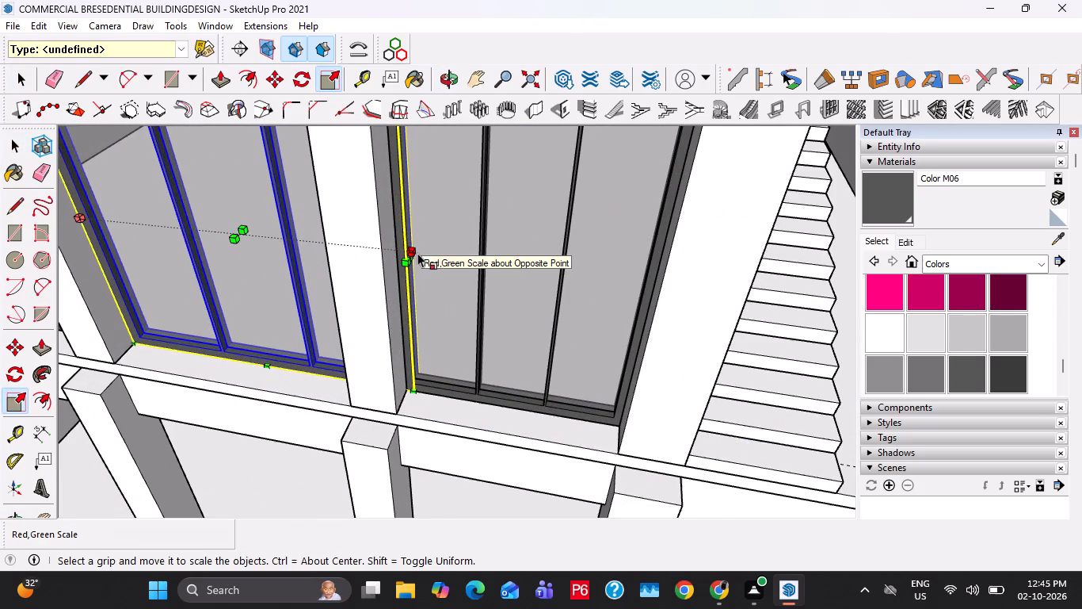
pyautogui.scroll(2, 410, 257)
pyautogui.click(409, 253)
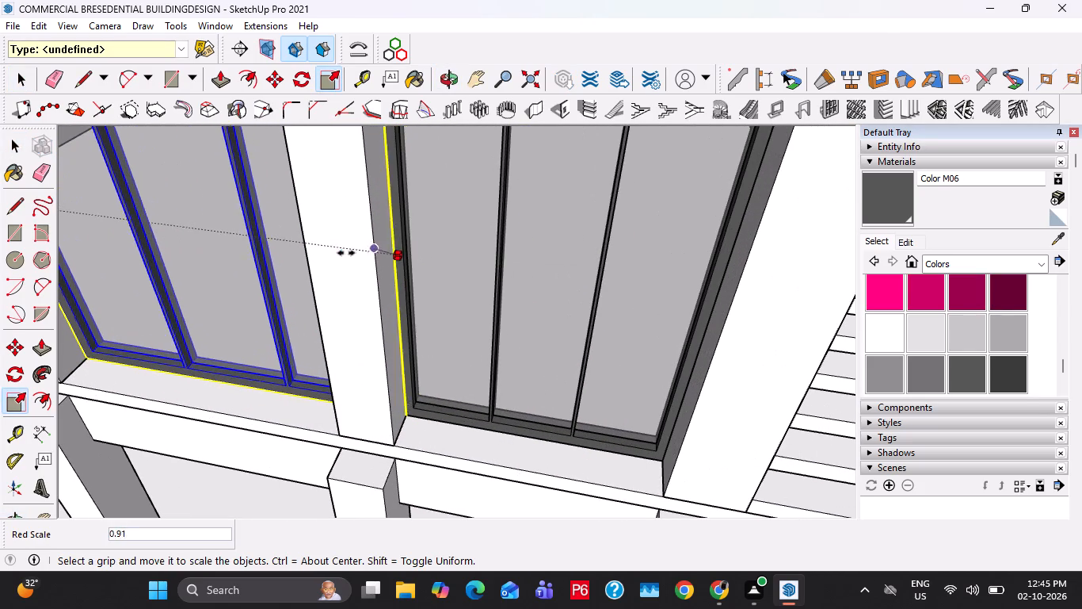
pyautogui.click(310, 254)
pyautogui.press('space')
# Select all three first-floor windows and make them one group.
pyautogui.scroll(-7, 410, 202)
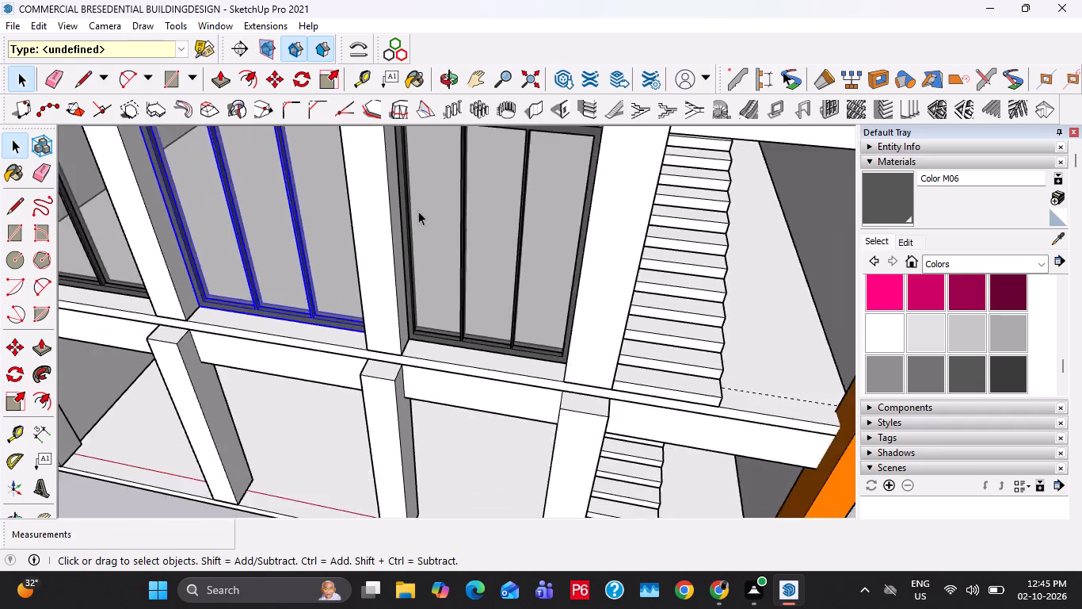
pyautogui.scroll(-4, 418, 211)
pyautogui.keyDown('ctrl'); pyautogui.click(451, 222); pyautogui.keyUp('ctrl')
pyautogui.keyDown('ctrl'); pyautogui.click(141, 224); pyautogui.keyUp('ctrl')
pyautogui.keyDown('ctrl'); pyautogui.rightClick(141, 224); pyautogui.keyUp('ctrl')
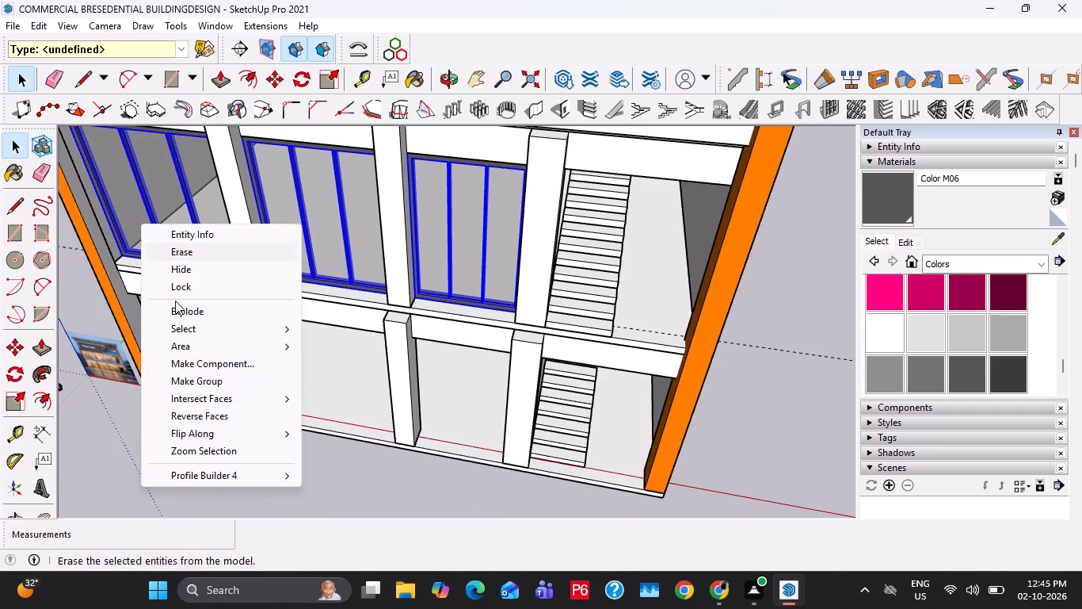
pyautogui.click(176, 380)
# Copy the three-window group about 12' 5" down from the first floor into the ground-floor bays, and clear the selection.
pyautogui.moveTo(383, 337); pyautogui.dragTo(435, 293, button='middle')
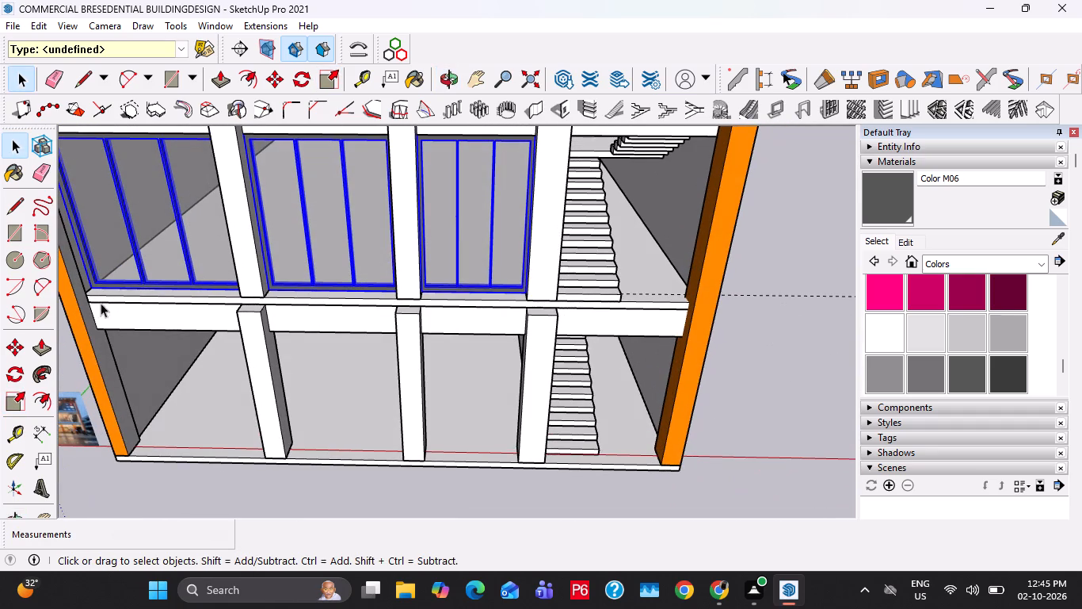
pyautogui.press('m')
pyautogui.scroll(3, 105, 293)
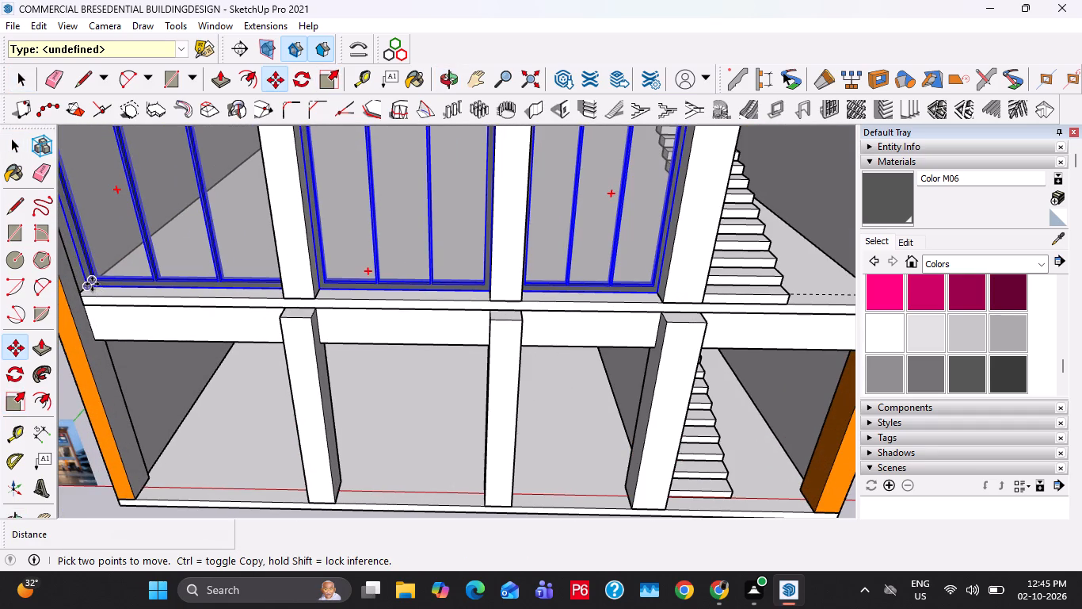
pyautogui.click(89, 282)
pyautogui.keyDown('shift'); pyautogui.moveTo(104, 387); pyautogui.dragTo(108, 207, button='middle'); pyautogui.keyUp('shift')
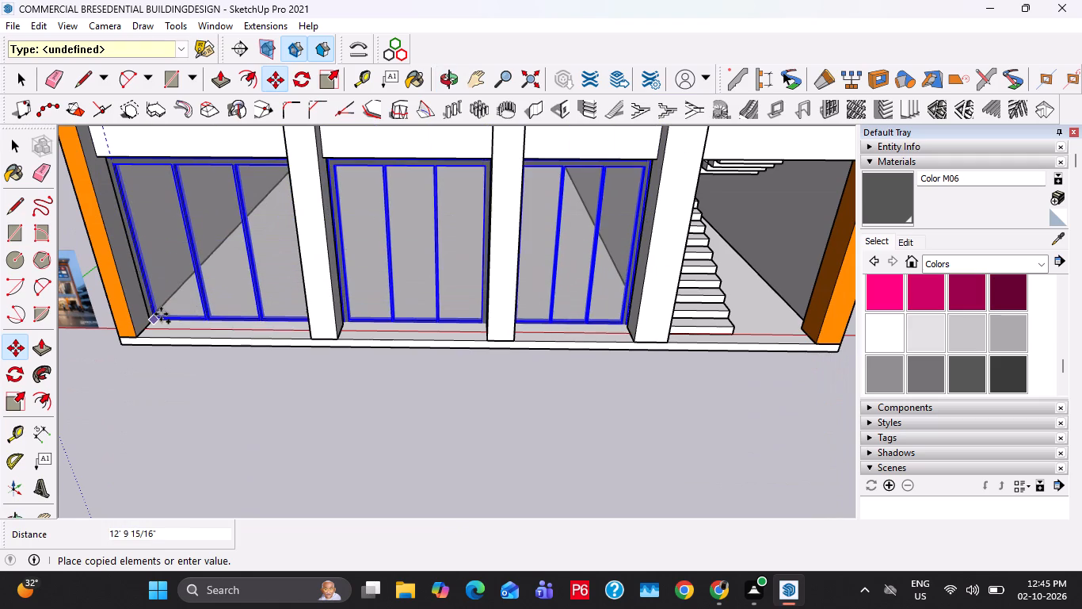
pyautogui.scroll(7, 161, 316)
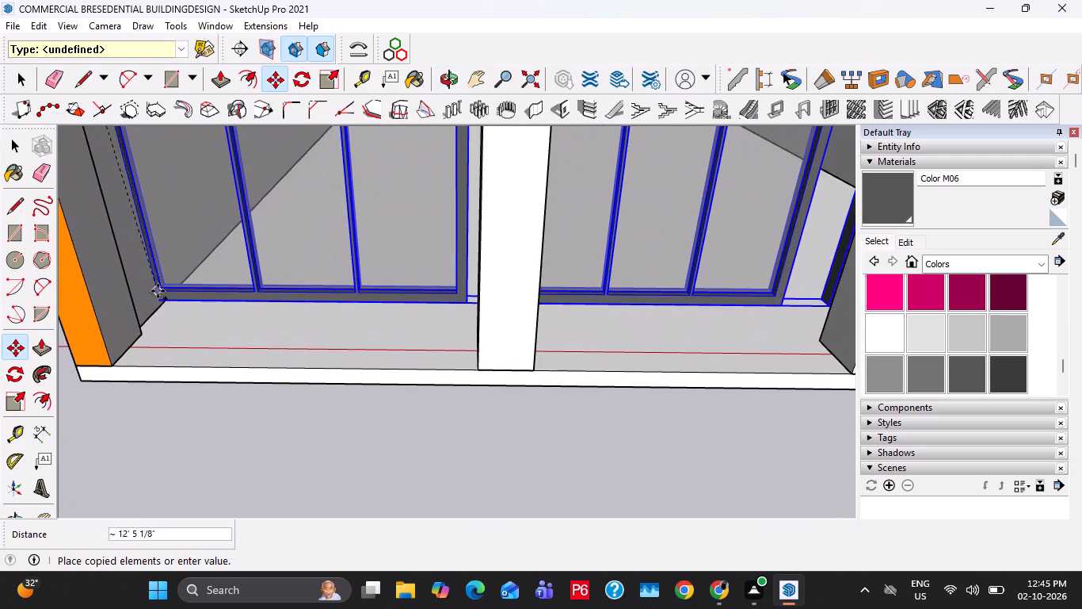
pyautogui.scroll(6, 139, 321)
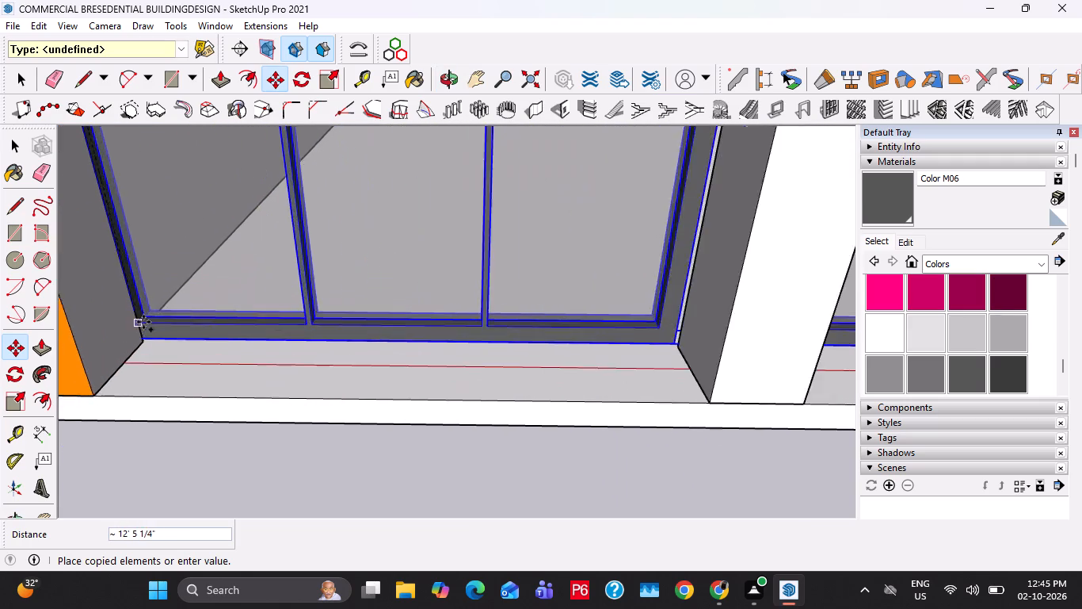
pyautogui.scroll(3, 143, 322)
pyautogui.click(148, 326)
pyautogui.press('space')
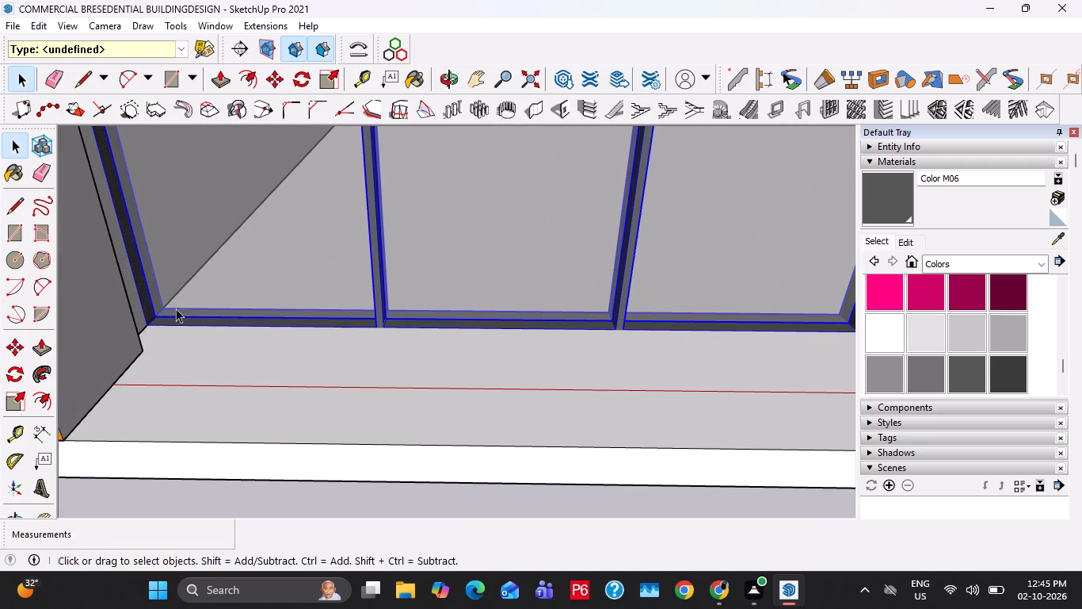
pyautogui.scroll(-13, 204, 311)
pyautogui.click(248, 417)
# Move the ground-floor window group about 1' 6 7/8" from its frame corner to the first inner column, closing the gap beside it.
pyautogui.scroll(-12, 290, 380)
pyautogui.moveTo(391, 289); pyautogui.dragTo(400, 269, button='middle')
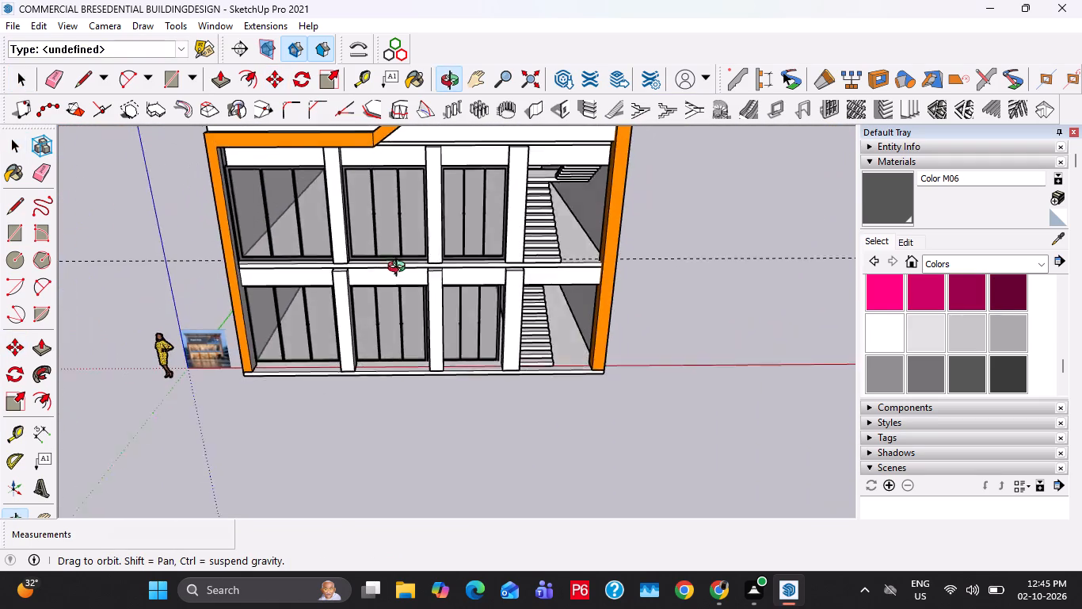
pyautogui.moveTo(400, 269); pyautogui.dragTo(372, 234, button='middle')
pyautogui.keyDown('shift'); pyautogui.scroll(-5, 356, 232); pyautogui.keyUp('shift')
pyautogui.keyDown('shift'); pyautogui.moveTo(353, 238); pyautogui.dragTo(441, 274, button='middle'); pyautogui.keyUp('shift')
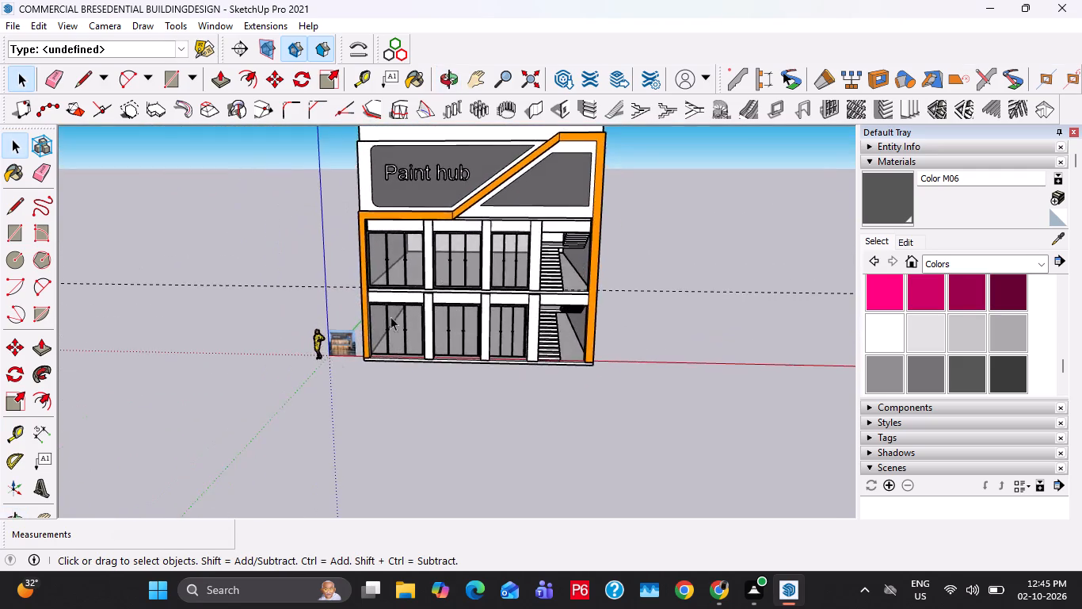
pyautogui.scroll(16, 333, 360)
pyautogui.moveTo(655, 361); pyautogui.dragTo(482, 330, button='middle')
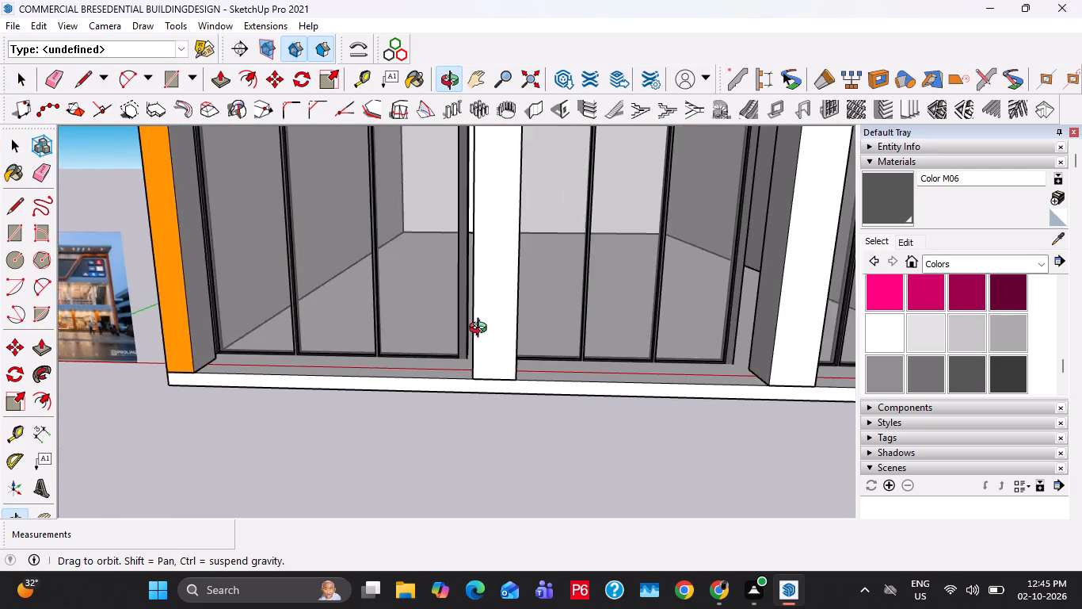
pyautogui.moveTo(482, 330); pyautogui.dragTo(549, 397, button='middle')
pyautogui.click(343, 320)
pyautogui.middleClick(686, 313)
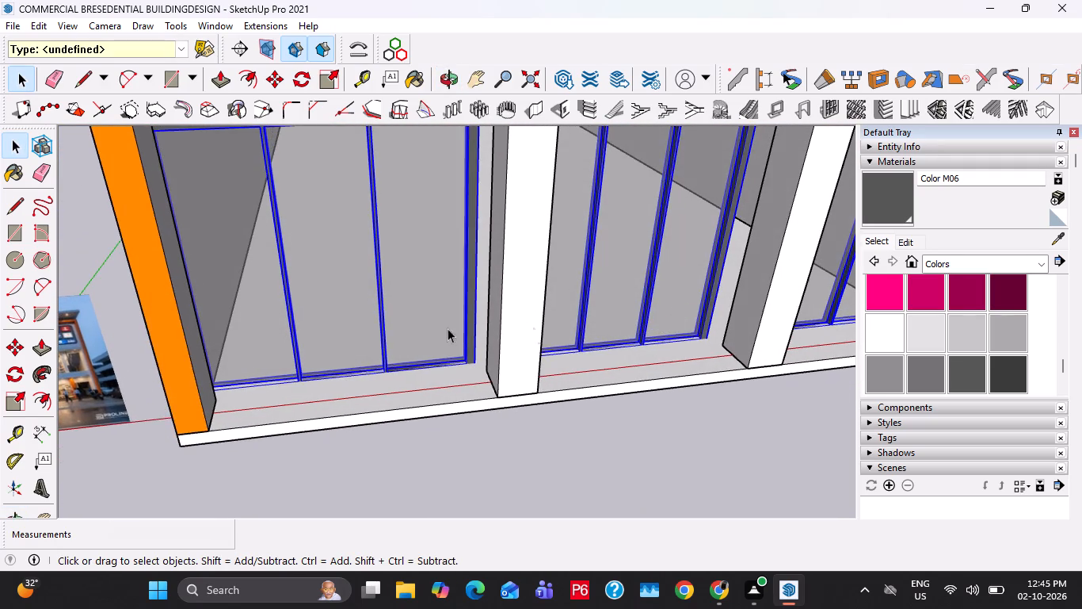
pyautogui.scroll(1, 421, 328)
pyautogui.scroll(-11, 424, 324)
pyautogui.scroll(14, 422, 340)
pyautogui.moveTo(468, 366); pyautogui.dragTo(480, 384, button='middle')
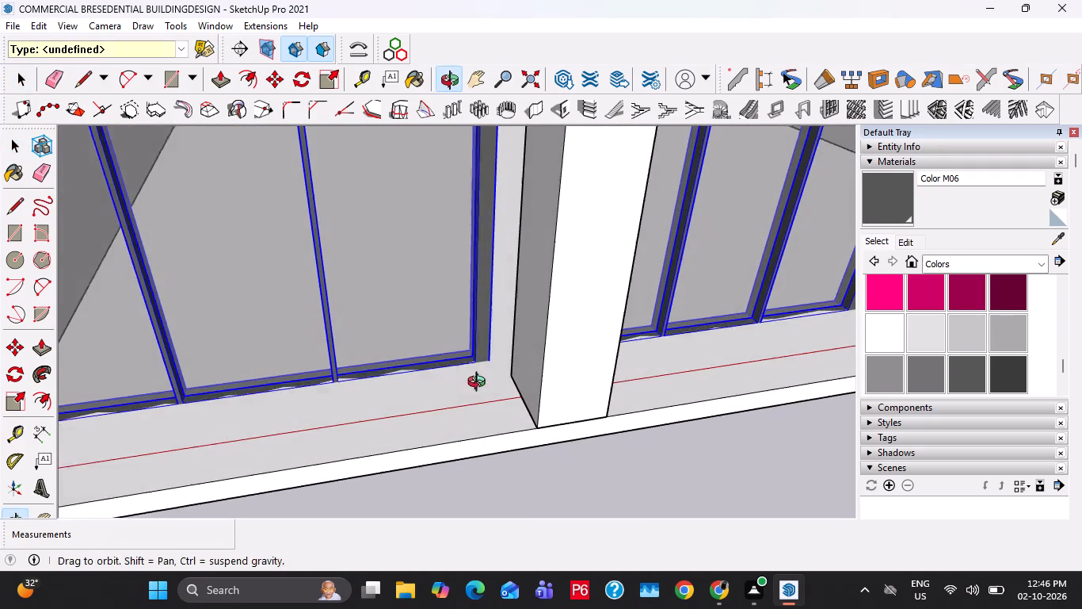
pyautogui.moveTo(480, 384); pyautogui.dragTo(486, 394, button='middle')
pyautogui.press('m')
pyautogui.click(489, 362)
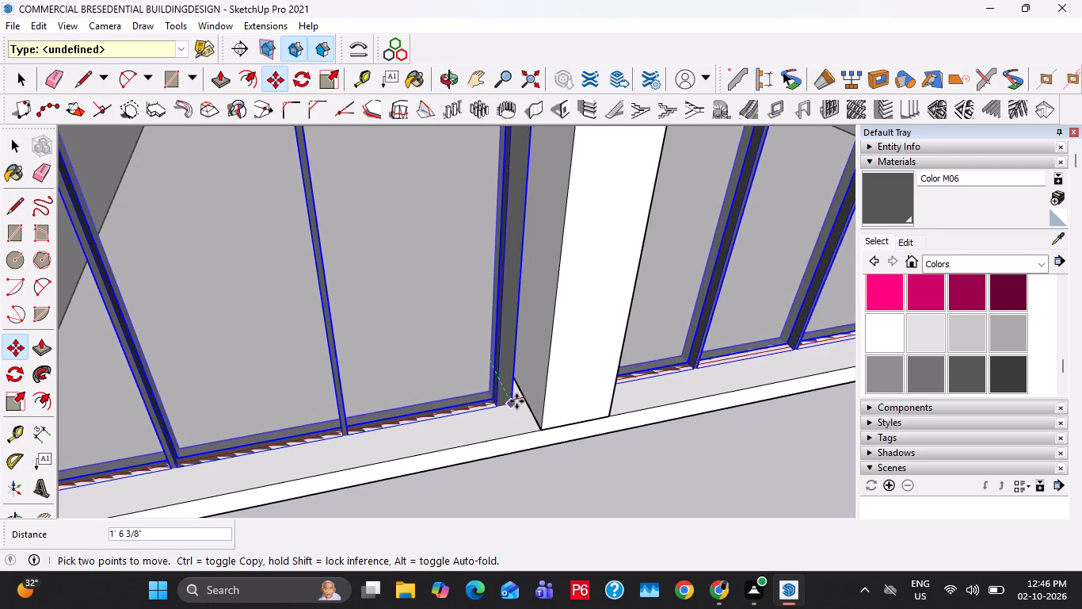
pyautogui.click(521, 397)
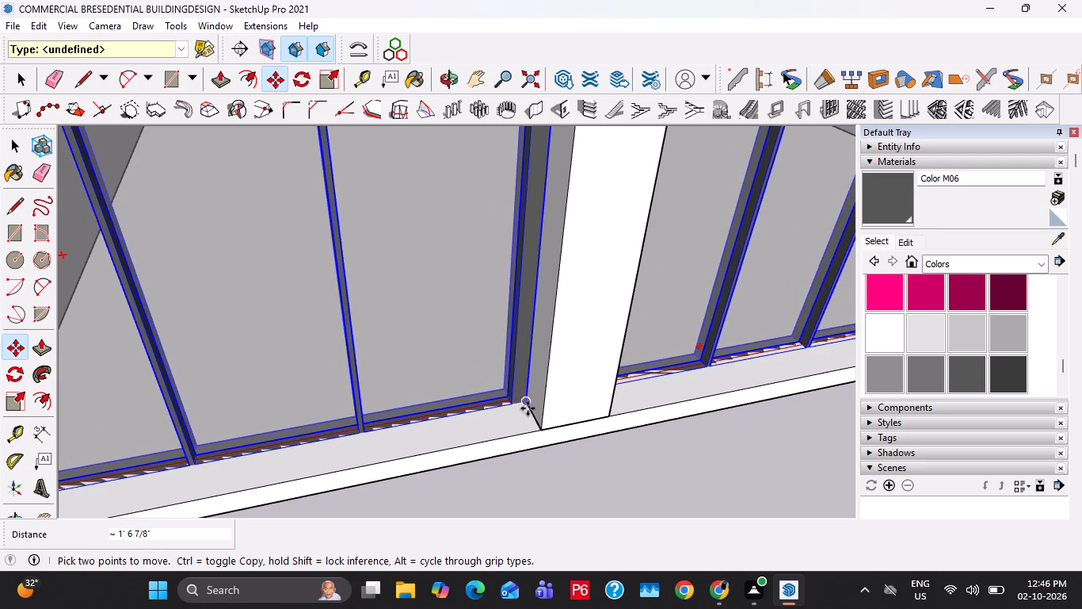
# Move the ground-floor window group up 1" off the base slab surface.
pyautogui.click(527, 401)
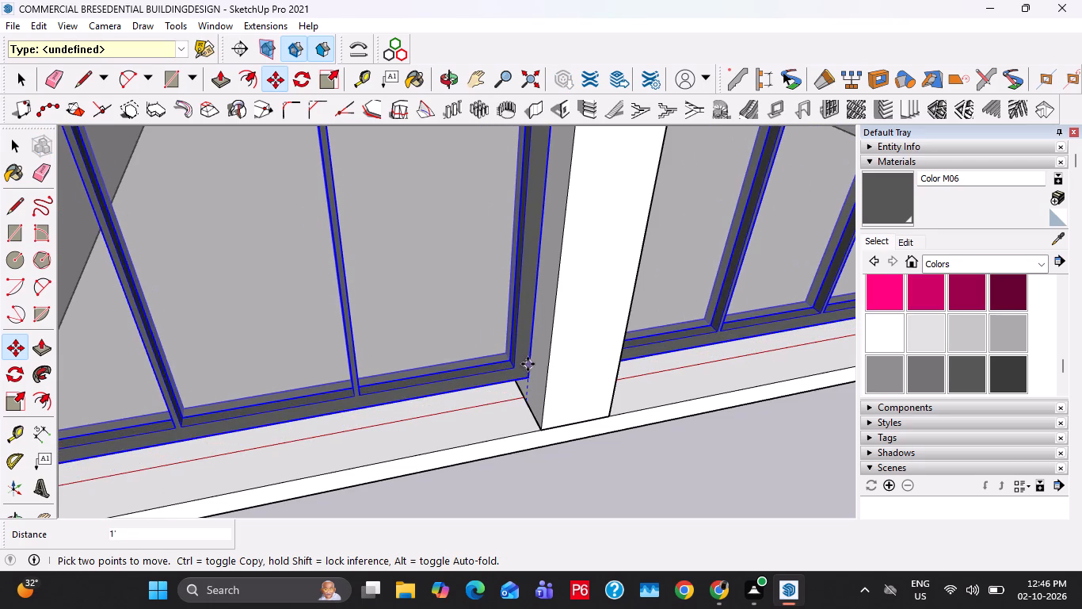
pyautogui.write('1"')
pyautogui.press('Return')
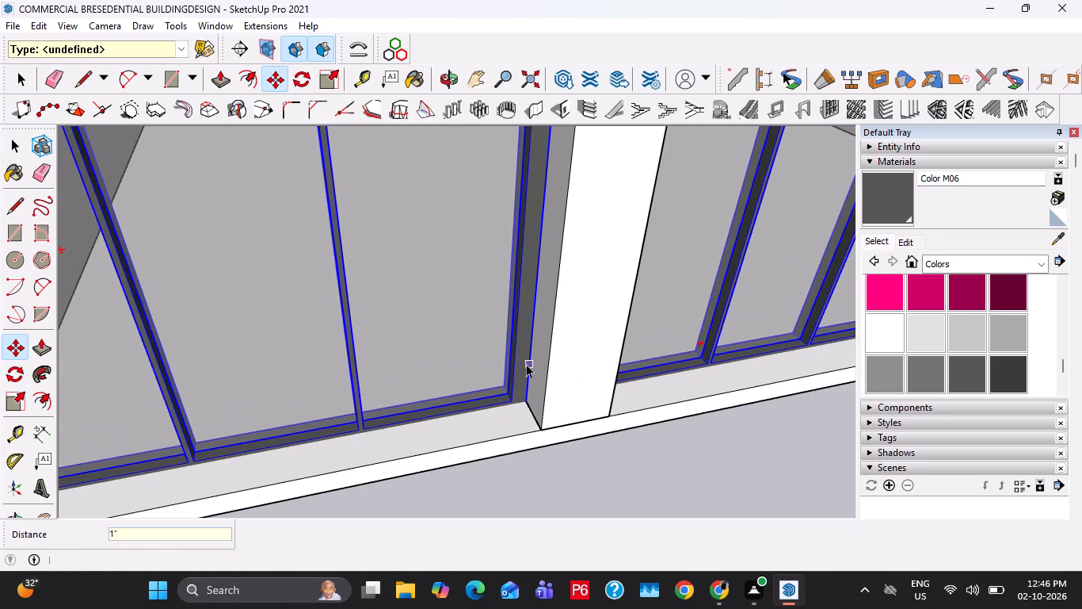
pyautogui.press('space')
# With hidden edges shown, raise the ground-floor window group until its bottom frame sits on the base slab; restore the normal display and deselect.
pyautogui.scroll(-6, 506, 375)
pyautogui.moveTo(503, 393); pyautogui.dragTo(493, 251, button='middle')
pyautogui.scroll(12, 495, 374)
pyautogui.moveTo(516, 385); pyautogui.dragTo(509, 429, button='middle')
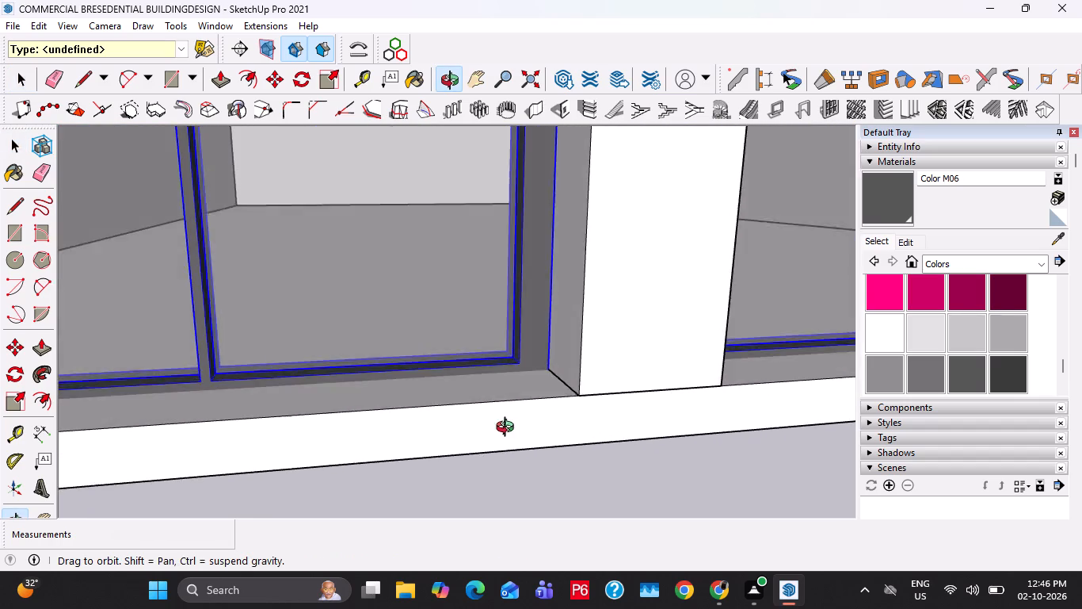
pyautogui.moveTo(509, 429); pyautogui.dragTo(505, 333, button='middle')
pyautogui.press('k')
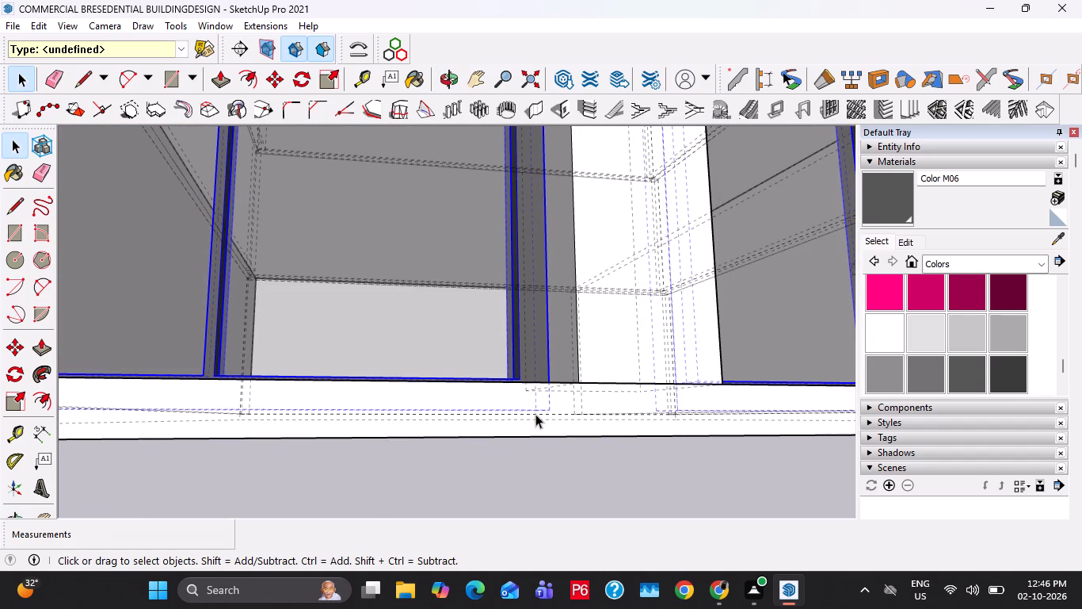
pyautogui.press('m')
pyautogui.click(548, 409)
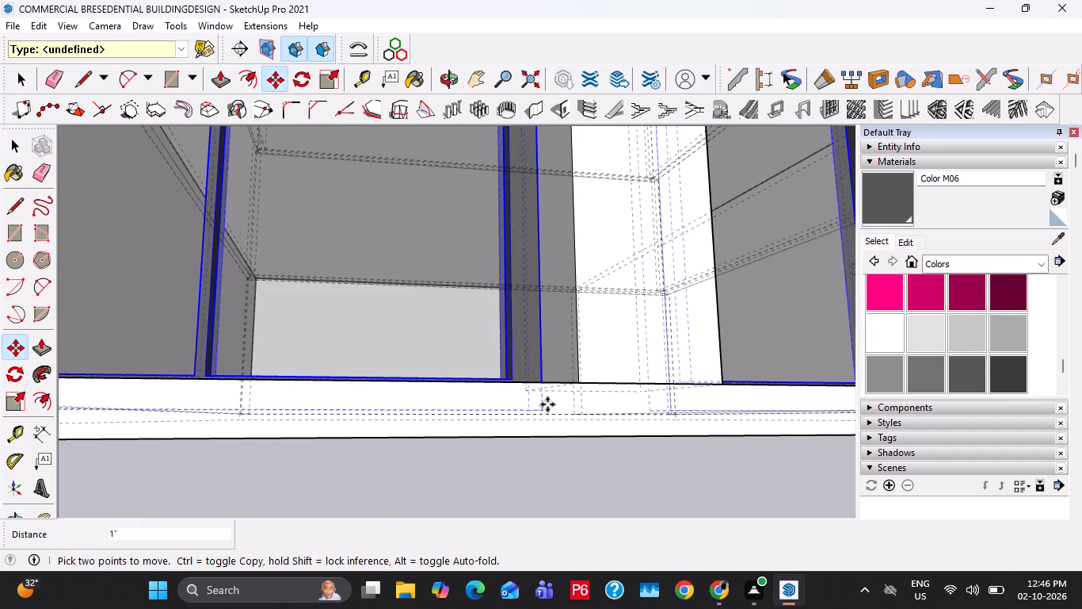
pyautogui.click(549, 384)
pyautogui.press('space')
pyautogui.press('k')
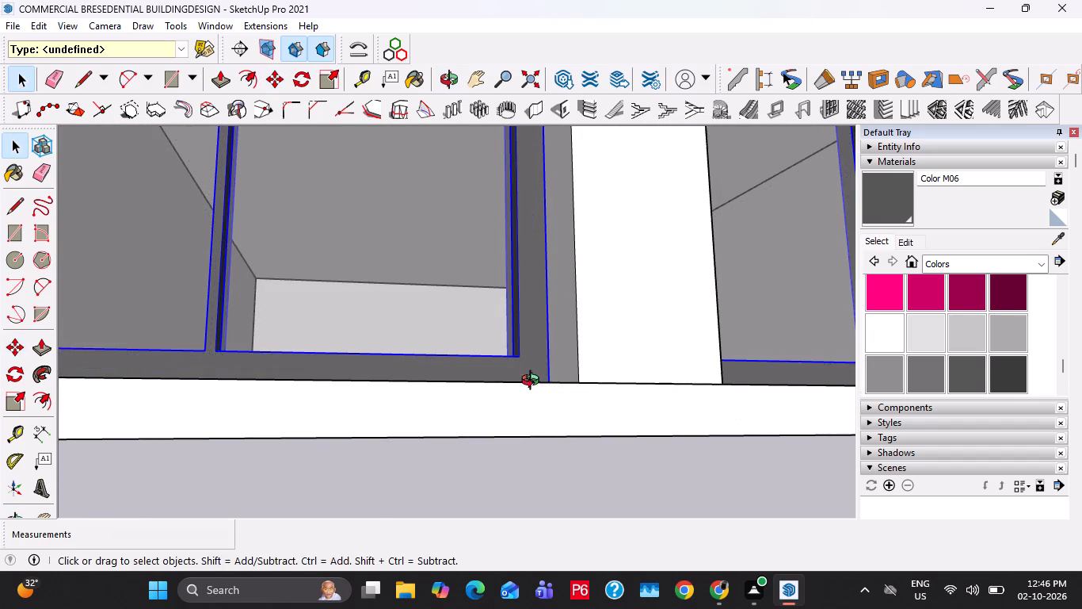
pyautogui.moveTo(535, 381); pyautogui.dragTo(512, 477, button='middle')
pyautogui.scroll(-11, 496, 347)
pyautogui.click(470, 416)
# Draw a ground rectangle of about 39' 11 7/8" by 24' 8 9/16" forward from the base slab's front corner beside the reference image.
pyautogui.scroll(-11, 415, 389)
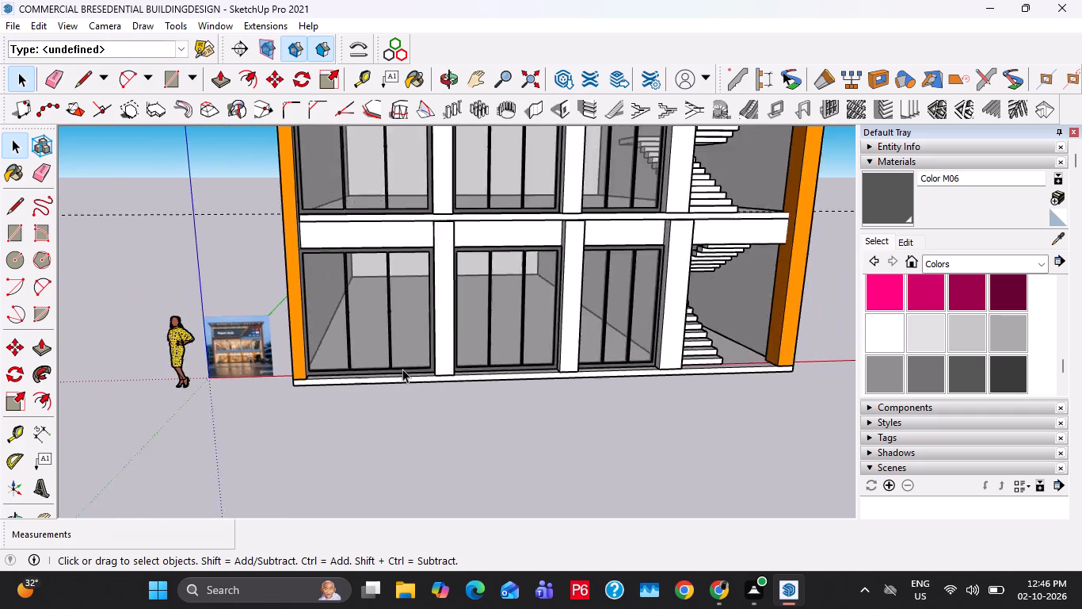
pyautogui.scroll(-5, 402, 369)
pyautogui.moveTo(660, 334); pyautogui.dragTo(625, 327, button='middle')
pyautogui.scroll(-5, 527, 286)
pyautogui.scroll(2, 402, 322)
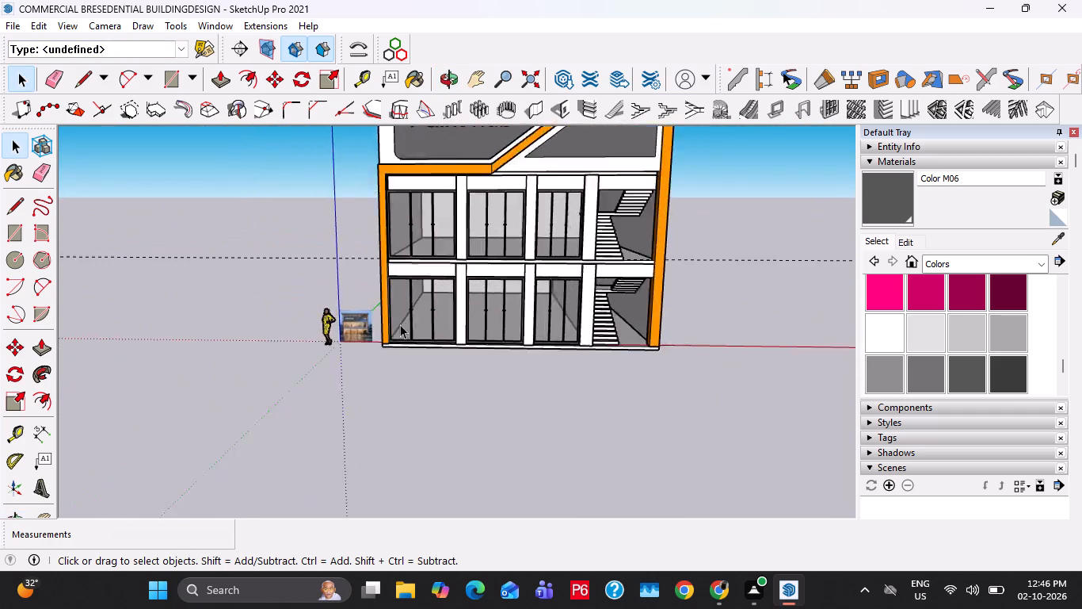
pyautogui.scroll(20, 400, 324)
pyautogui.scroll(12, 400, 324)
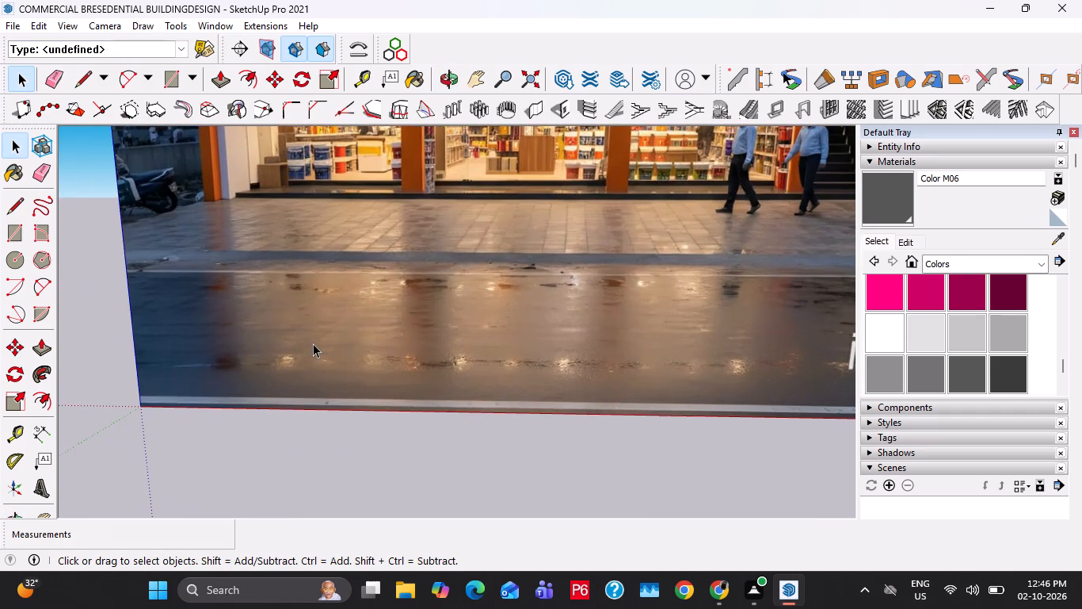
pyautogui.scroll(-13, 322, 321)
pyautogui.press('r')
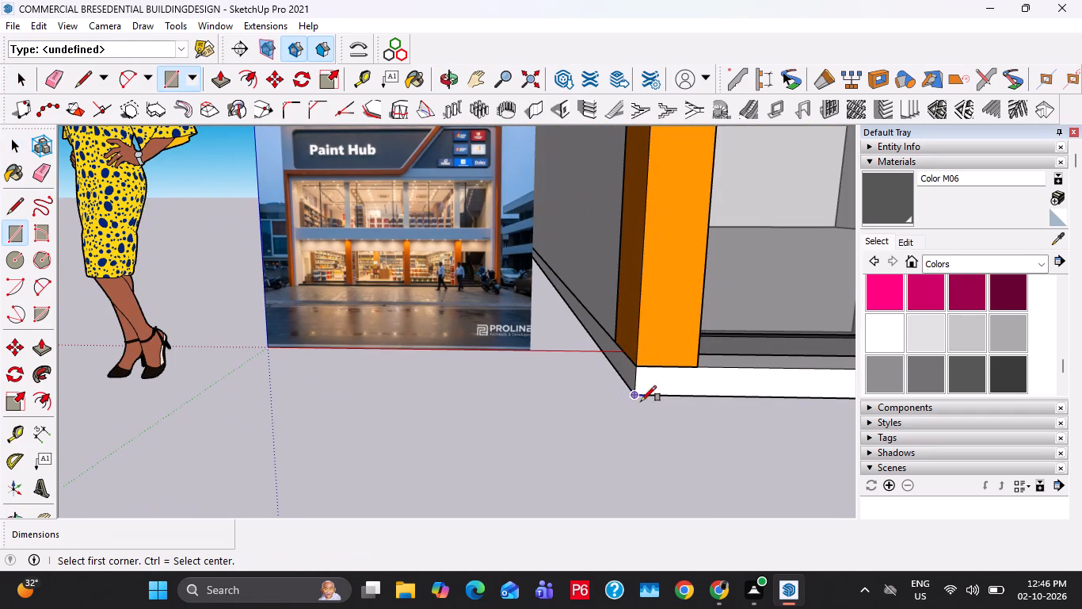
pyautogui.click(641, 401)
pyautogui.scroll(-13, 416, 288)
pyautogui.scroll(-6, 736, 381)
pyautogui.keyDown('shift'); pyautogui.moveTo(595, 363); pyautogui.dragTo(447, 338, button='middle'); pyautogui.keyUp('shift')
pyautogui.keyDown('shift'); pyautogui.scroll(-6, 445, 335); pyautogui.keyUp('shift')
pyautogui.keyDown('shift'); pyautogui.moveTo(621, 381); pyautogui.dragTo(525, 386, button='middle'); pyautogui.keyUp('shift')
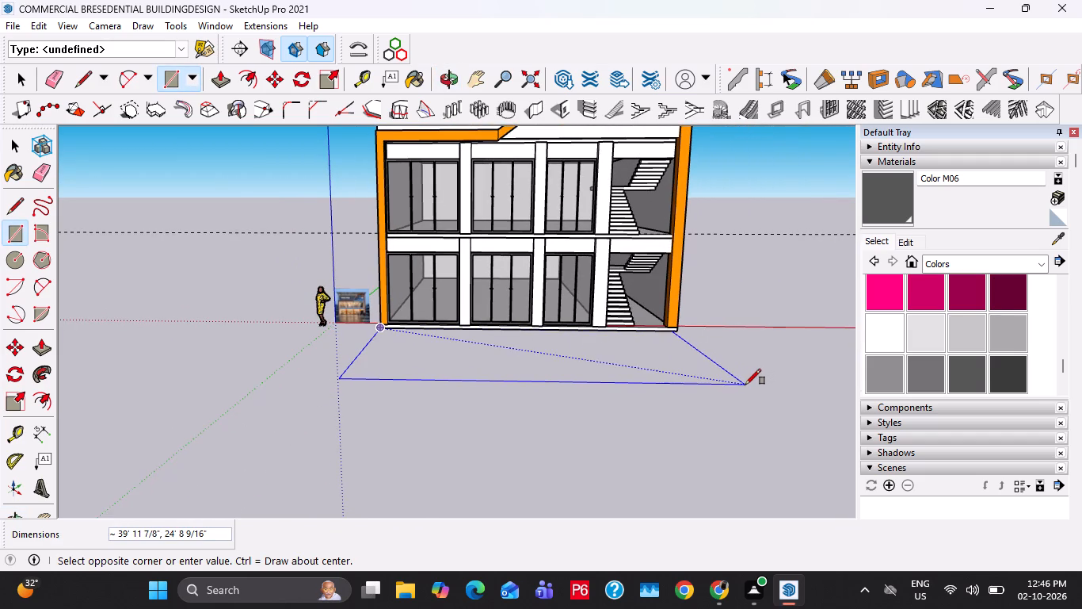
pyautogui.click(745, 385)
# Scale the forecourt rectangle along the red axis by about 1.02 to reach the building's outer front corner at the staircase side.
pyautogui.moveTo(585, 358); pyautogui.dragTo(374, 325, button='middle')
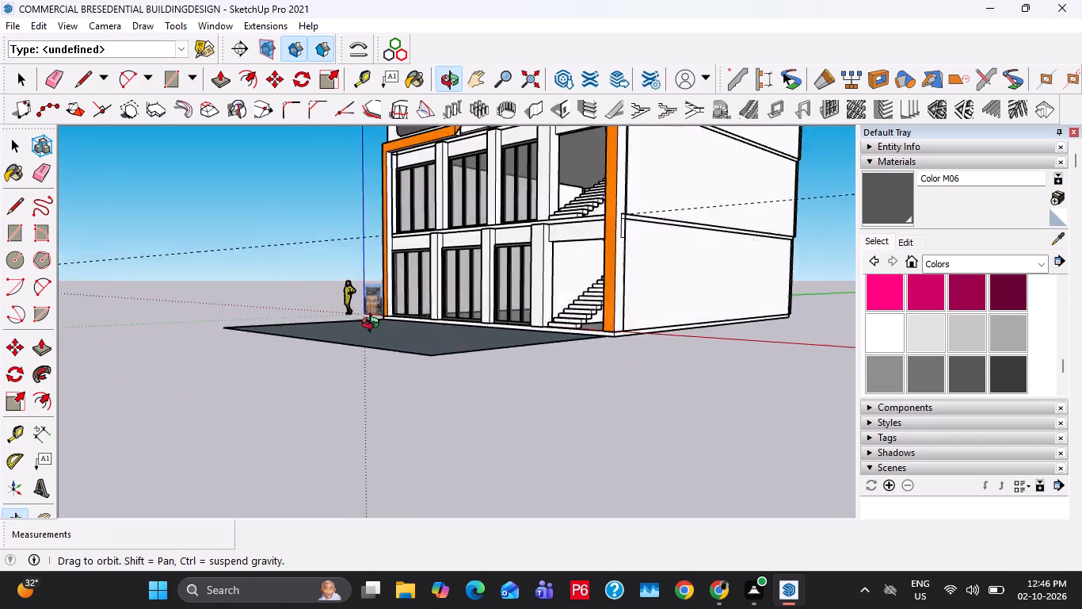
pyautogui.moveTo(374, 325); pyautogui.dragTo(361, 180, button='middle')
pyautogui.scroll(4, 493, 223)
pyautogui.press('space')
pyautogui.tripleClick(497, 184)
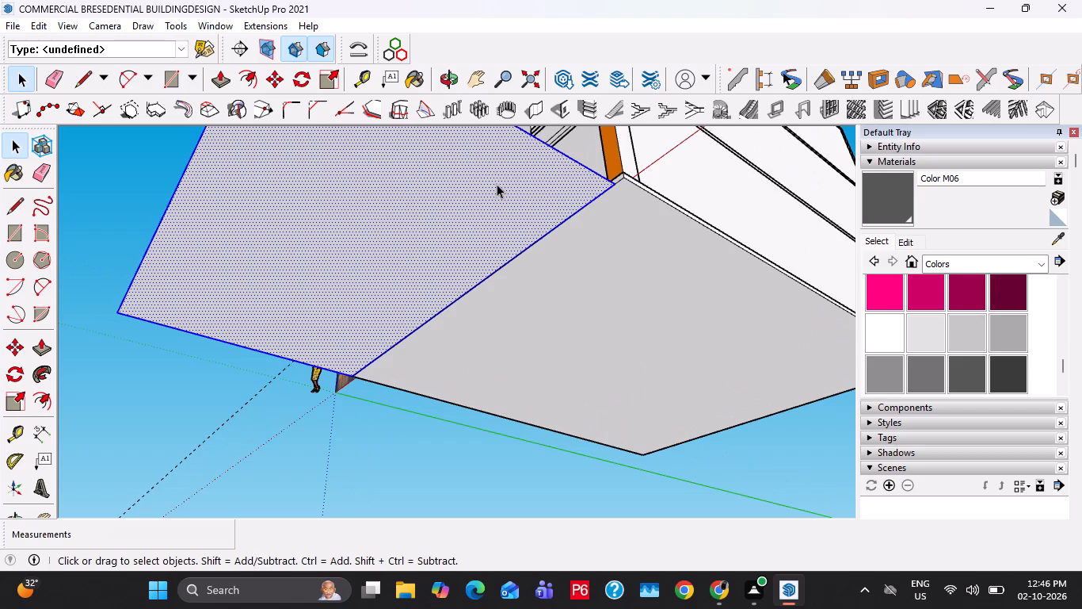
pyautogui.moveTo(497, 188); pyautogui.dragTo(493, 399, button='middle')
pyautogui.scroll(-6, 500, 365)
pyautogui.keyDown('shift'); pyautogui.moveTo(502, 409); pyautogui.dragTo(467, 297, button='middle'); pyautogui.keyUp('shift')
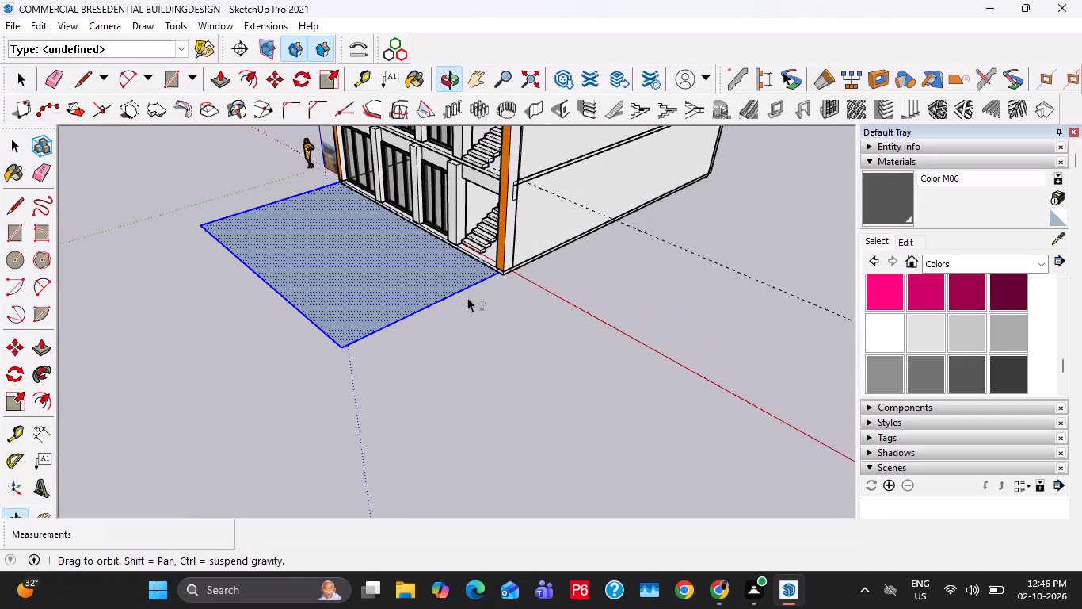
pyautogui.press('s')
pyautogui.click(428, 298)
pyautogui.click(427, 304)
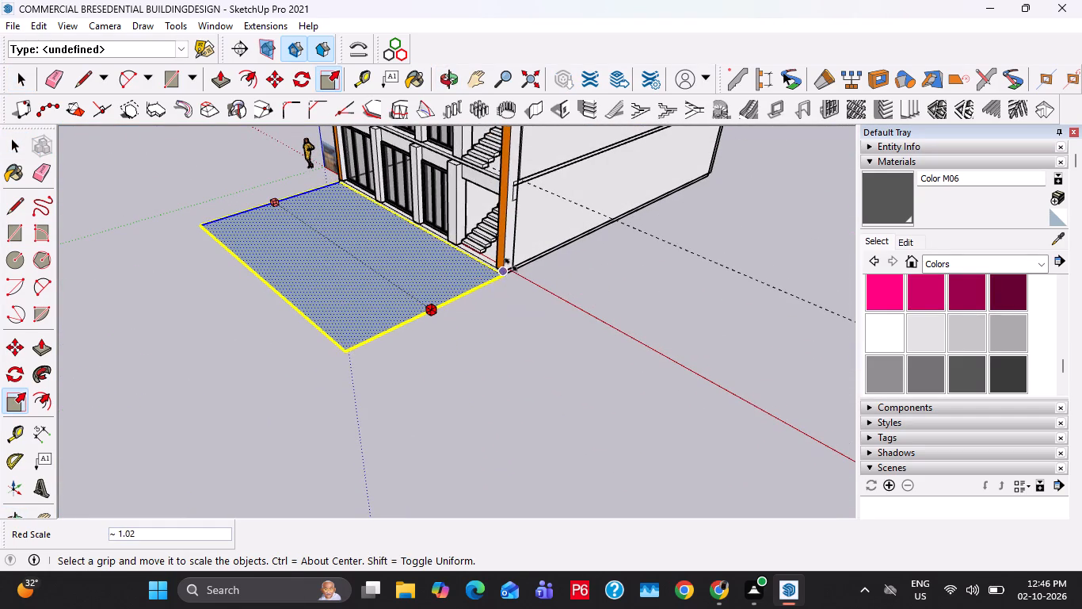
pyautogui.click(528, 262)
pyautogui.scroll(2, 420, 274)
pyautogui.press('space')
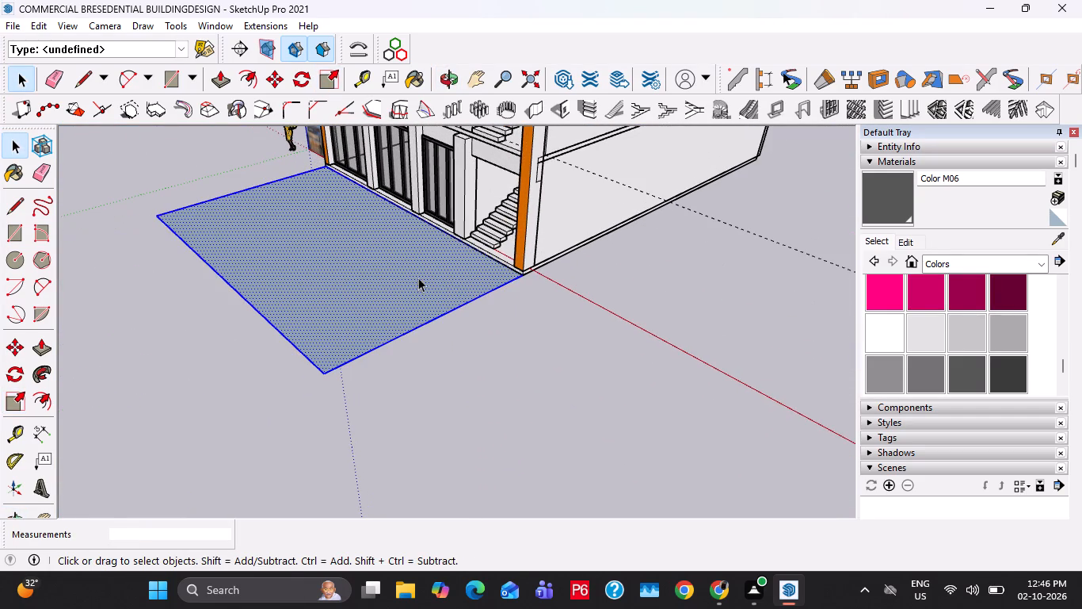
# Push/Pull the forecourt face up to the level of the building's base slab.
pyautogui.press('p')
pyautogui.click(418, 285)
pyautogui.scroll(5, 533, 274)
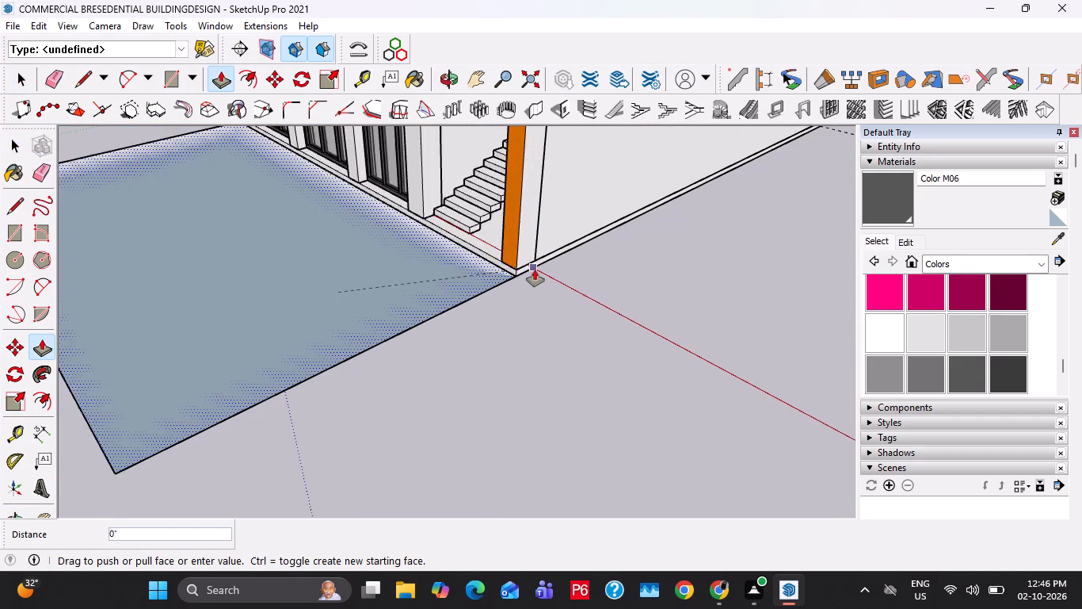
pyautogui.scroll(4, 535, 270)
pyautogui.click(505, 268)
pyautogui.press('space')
pyautogui.scroll(-6, 506, 266)
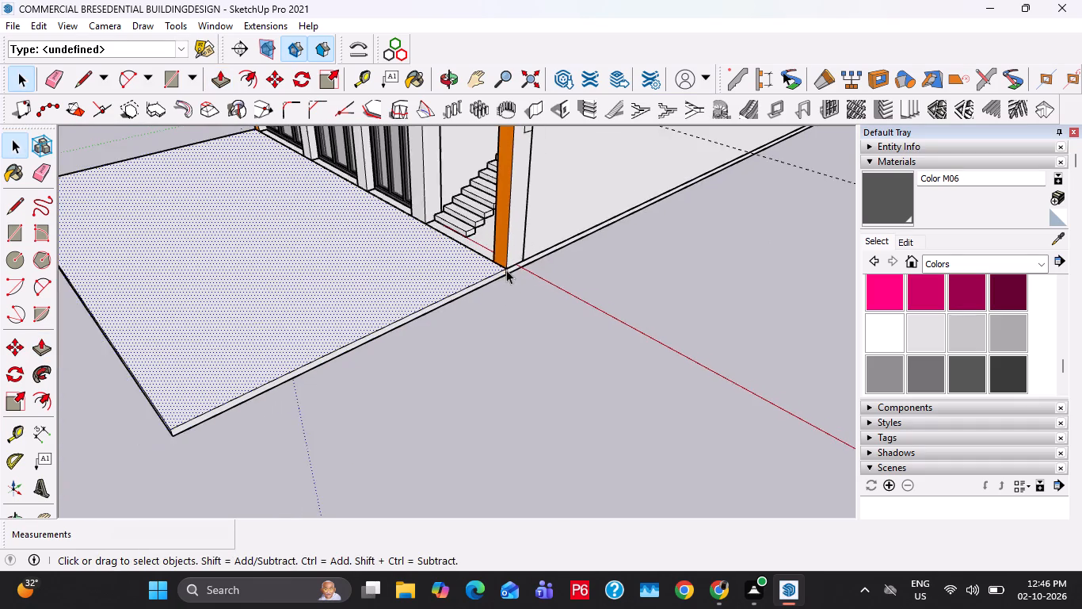
# Select the entire forecourt slab and make it a group.
pyautogui.moveTo(436, 250); pyautogui.dragTo(270, 251, button='middle')
pyautogui.scroll(5, 398, 246)
pyautogui.moveTo(379, 252); pyautogui.dragTo(683, 279, button='middle')
pyautogui.scroll(-12, 672, 278)
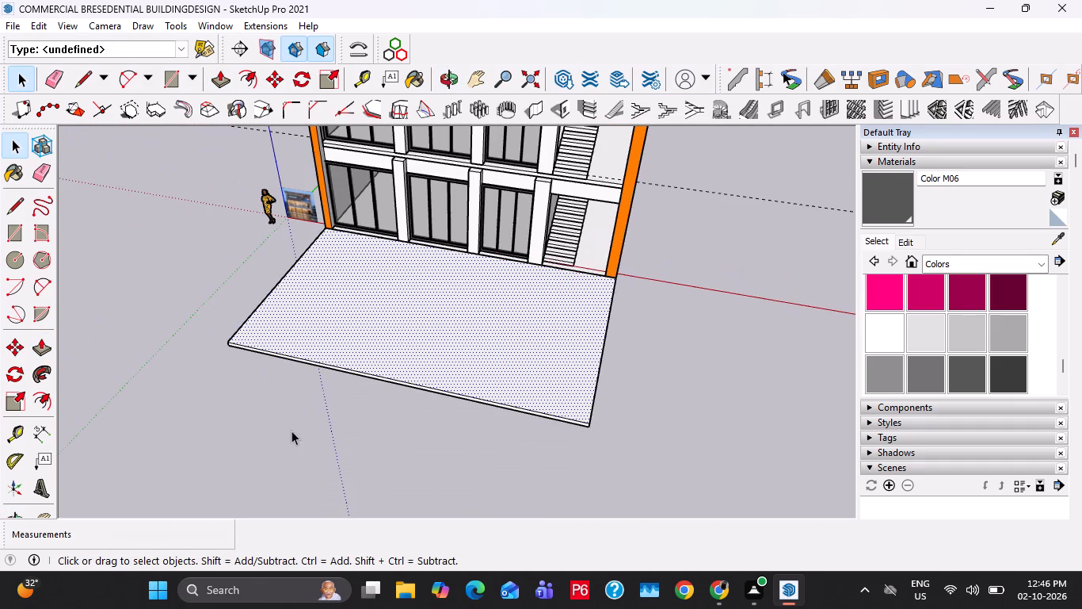
pyautogui.tripleClick(391, 315)
pyautogui.rightClick(394, 312)
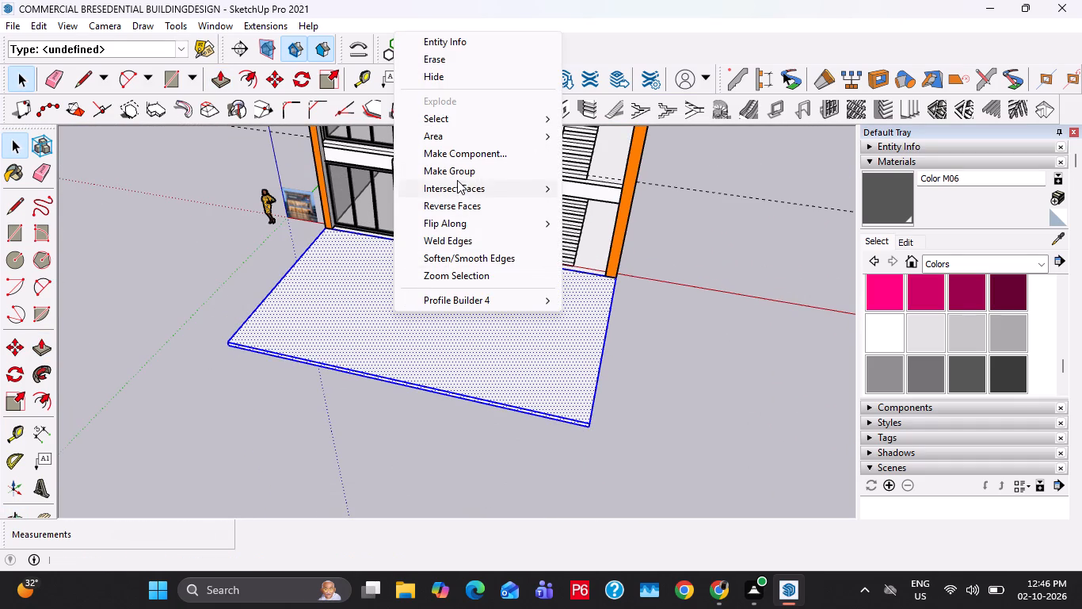
pyautogui.click(460, 170)
# Examine the paving in the reference image and browse the Landscaping and Tile materials for a matching texture.
pyautogui.scroll(20, 304, 233)
pyautogui.scroll(9, 304, 233)
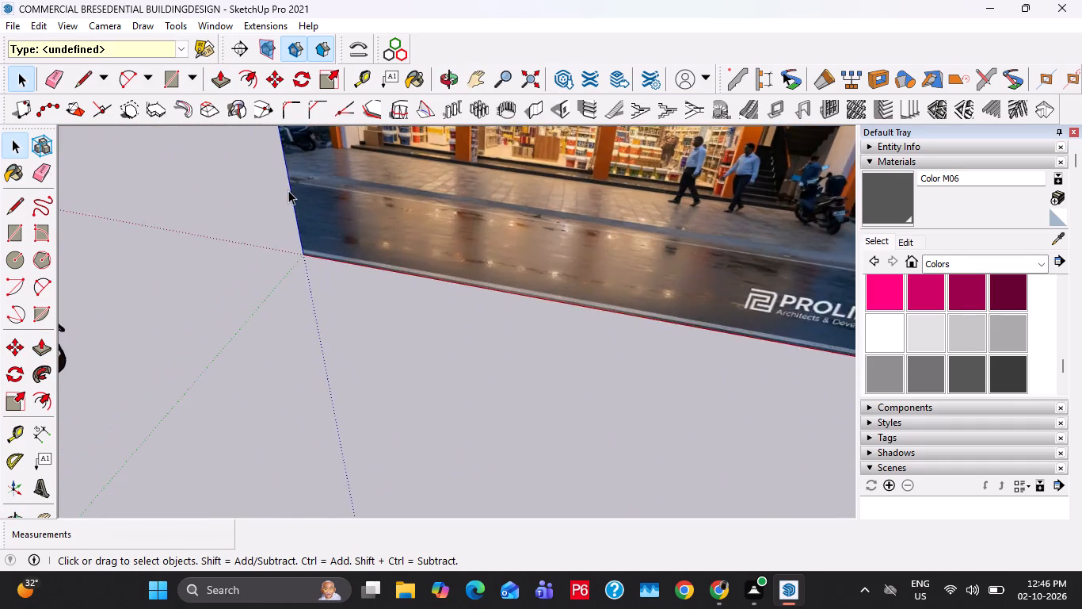
pyautogui.scroll(-1, 288, 201)
pyautogui.keyDown('shift'); pyautogui.moveTo(289, 222); pyautogui.dragTo(277, 375, button='middle'); pyautogui.keyUp('shift')
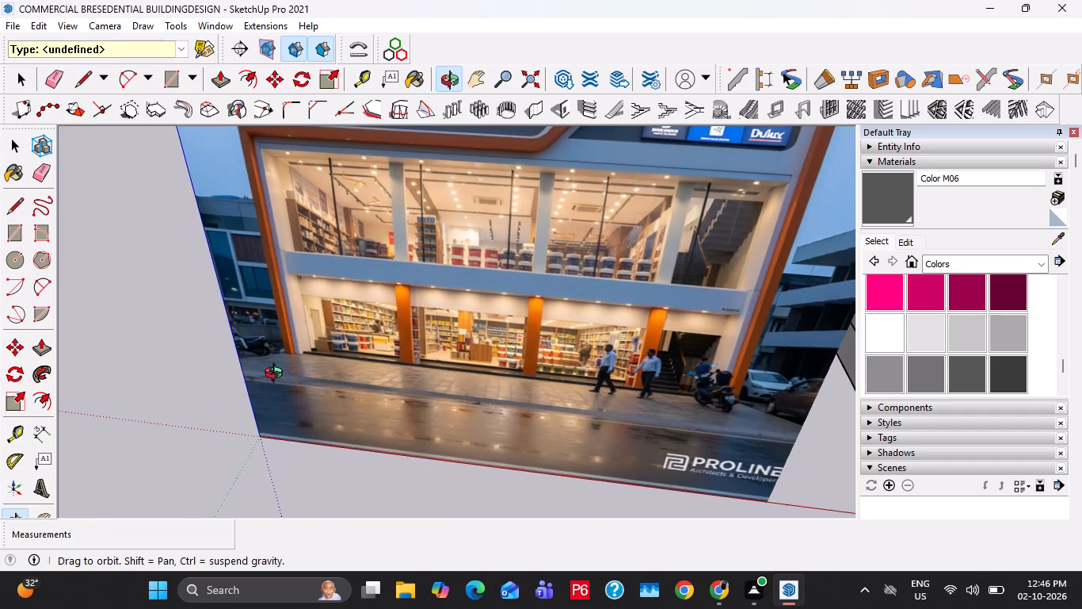
pyautogui.keyDown('shift'); pyautogui.moveTo(277, 375); pyautogui.dragTo(279, 367, button='middle'); pyautogui.keyUp('shift')
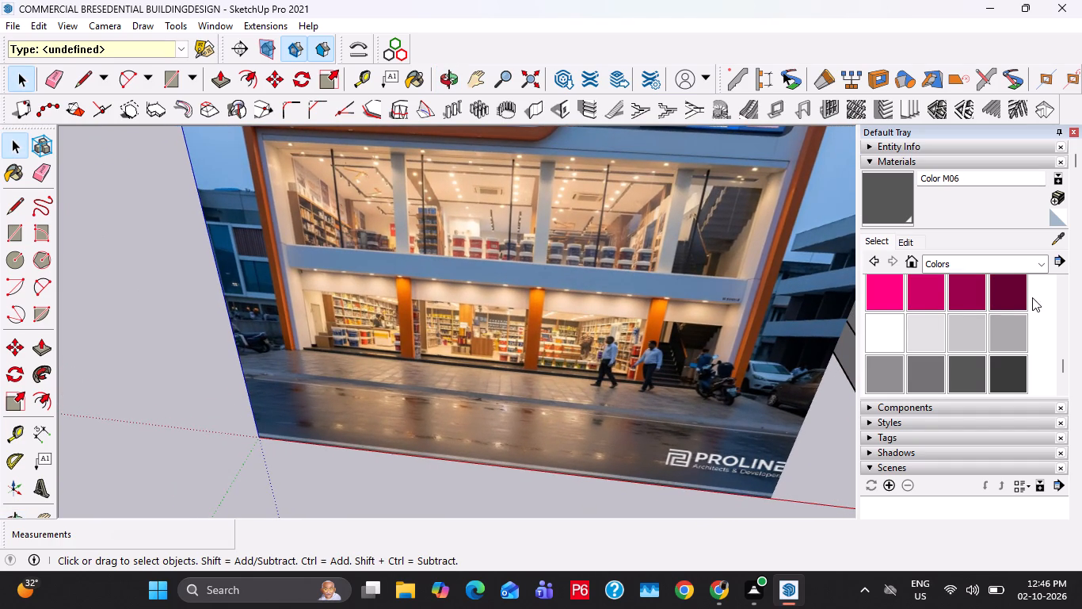
pyautogui.click(1006, 267)
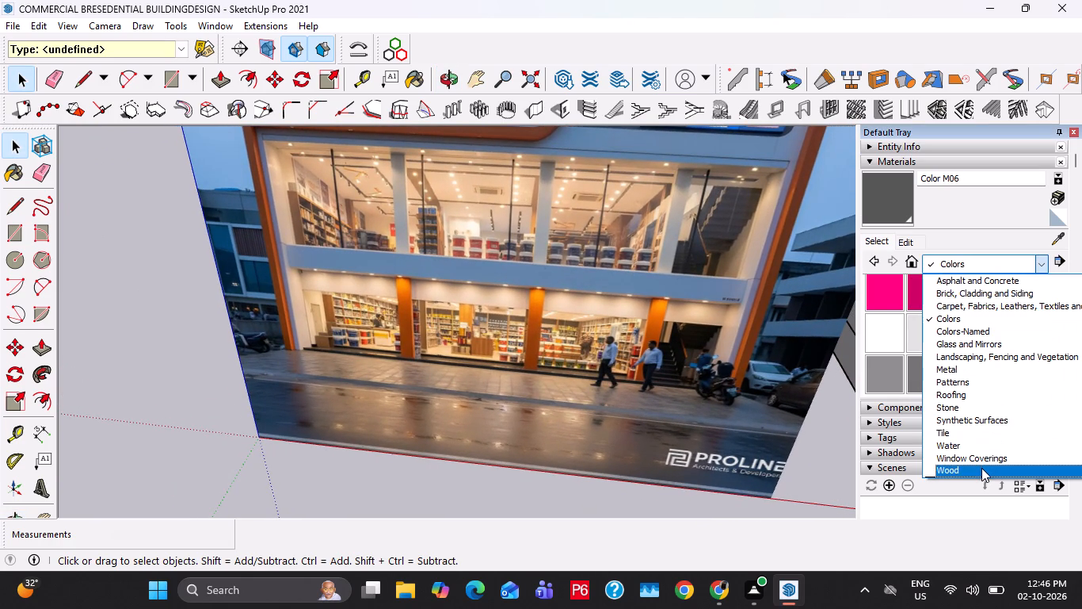
pyautogui.click(1022, 358)
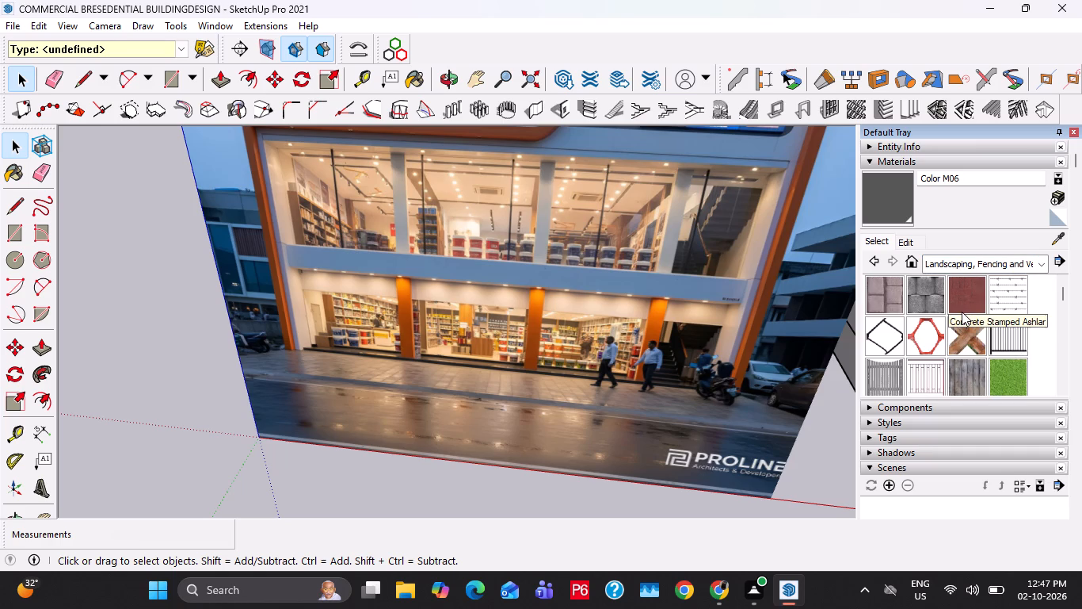
pyautogui.scroll(-2, 962, 312)
pyautogui.click(989, 262)
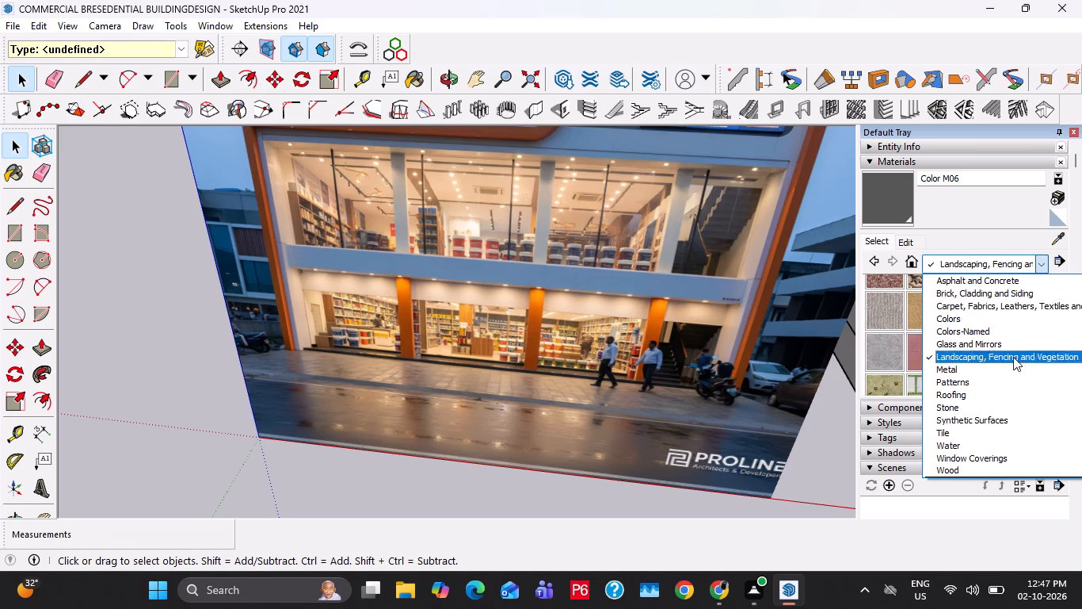
pyautogui.click(962, 435)
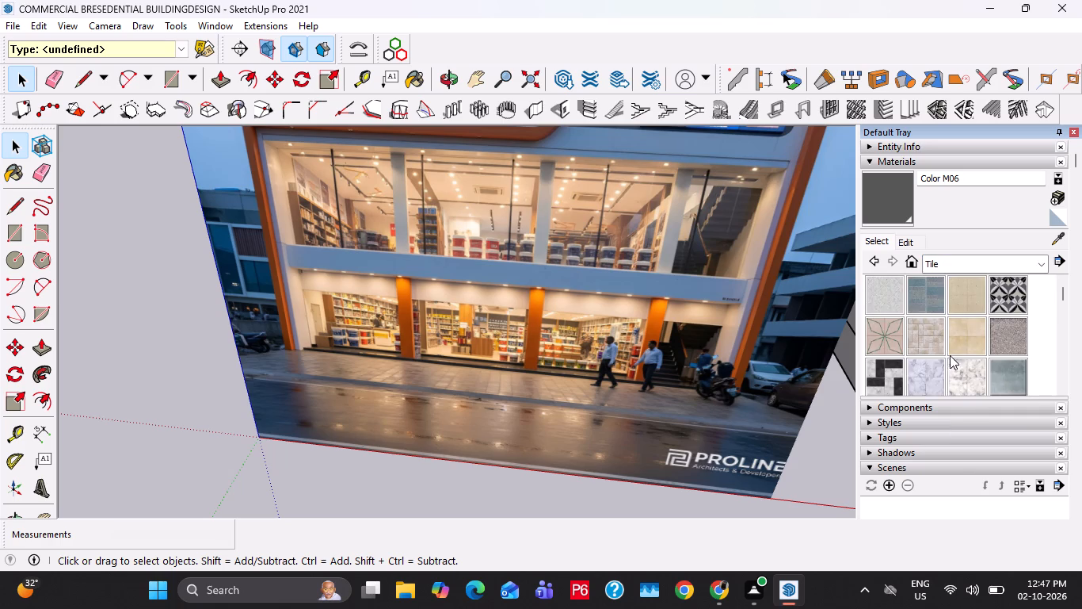
pyautogui.scroll(-5, 947, 335)
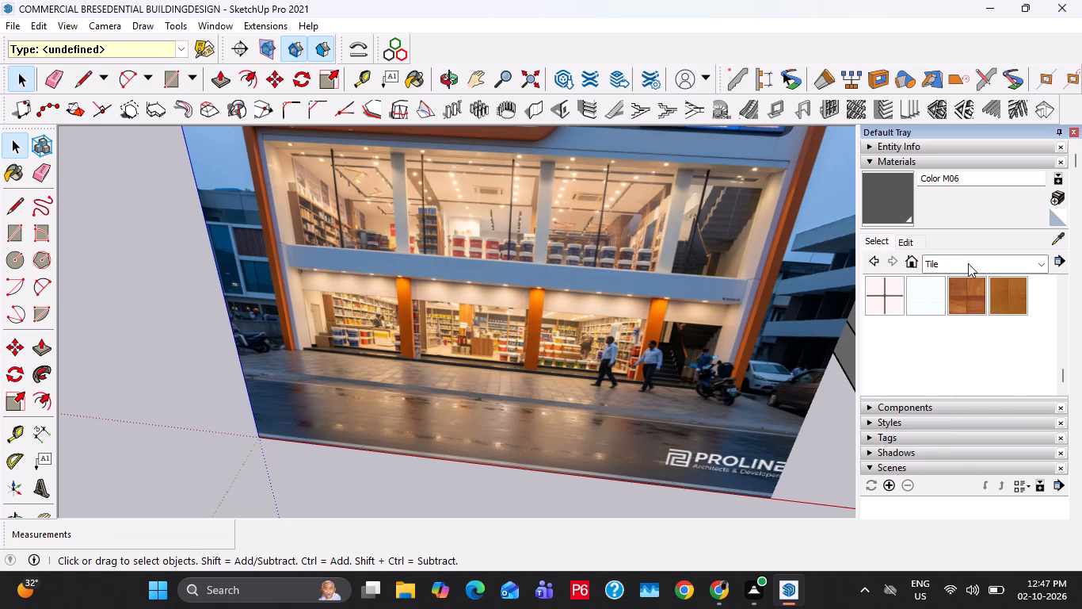
# Paint the forecourt slab group with Stone Masonry Multi from the Brick, Cladding and Siding materials.
pyautogui.click(969, 261)
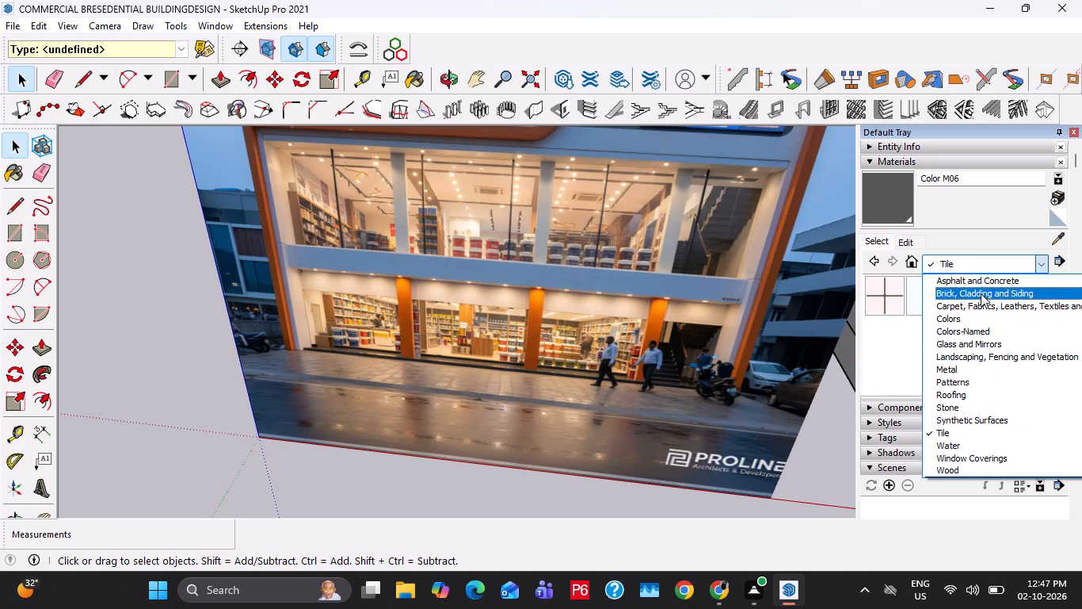
pyautogui.click(981, 293)
pyautogui.scroll(-2, 985, 320)
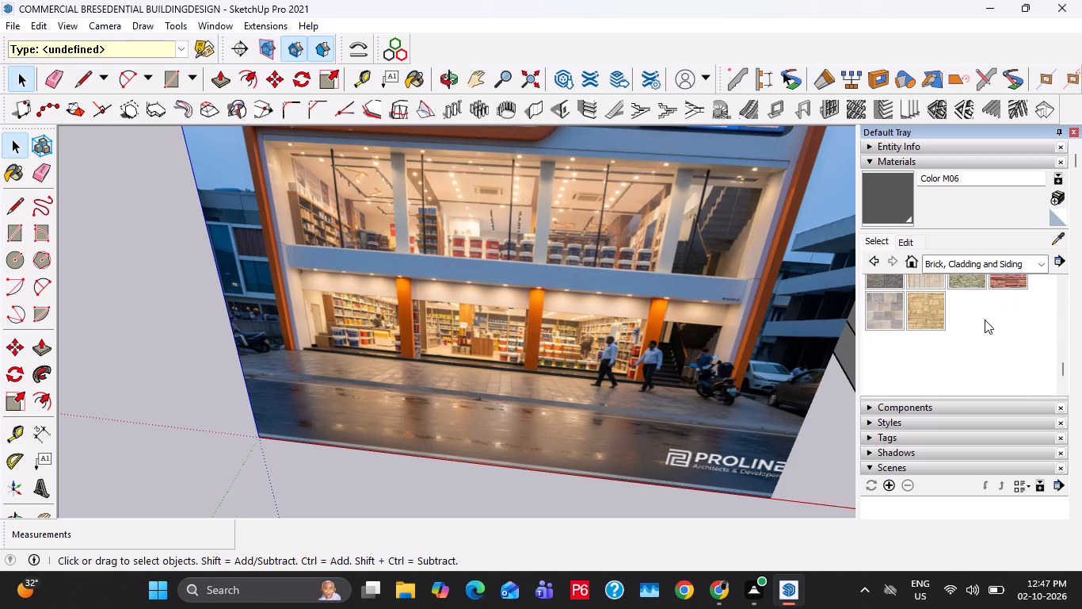
pyautogui.click(881, 305)
pyautogui.scroll(-10, 630, 278)
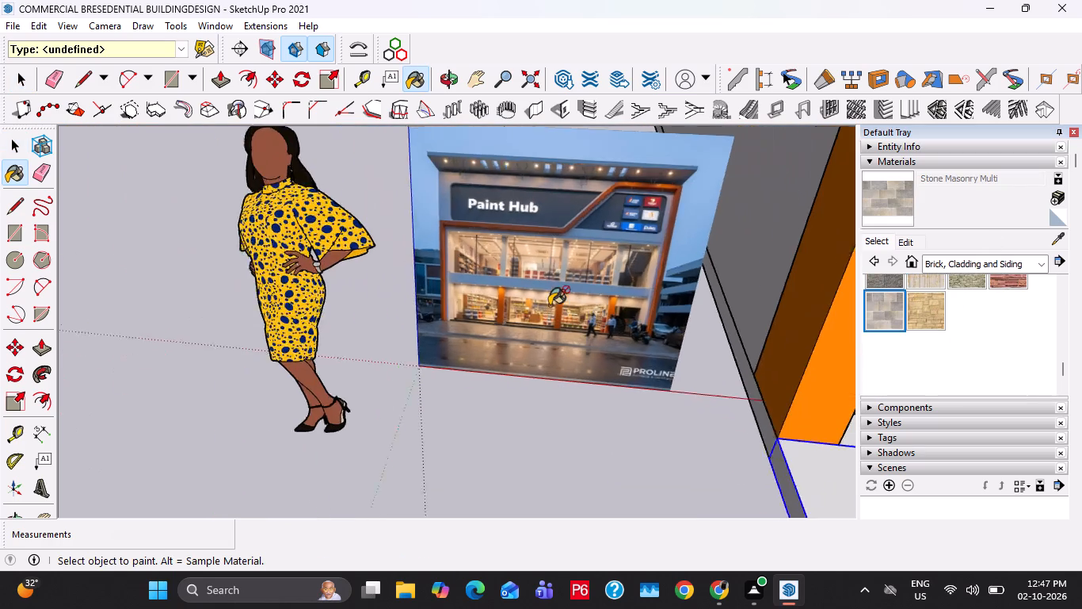
pyautogui.keyDown('shift'); pyautogui.moveTo(688, 383); pyautogui.dragTo(553, 317, button='middle'); pyautogui.keyUp('shift')
pyautogui.click(677, 452)
pyautogui.keyDown('shift'); pyautogui.moveTo(659, 418); pyautogui.dragTo(419, 382, button='middle'); pyautogui.keyUp('shift')
pyautogui.keyDown('shift'); pyautogui.scroll(-1, 419, 285); pyautogui.keyUp('shift')
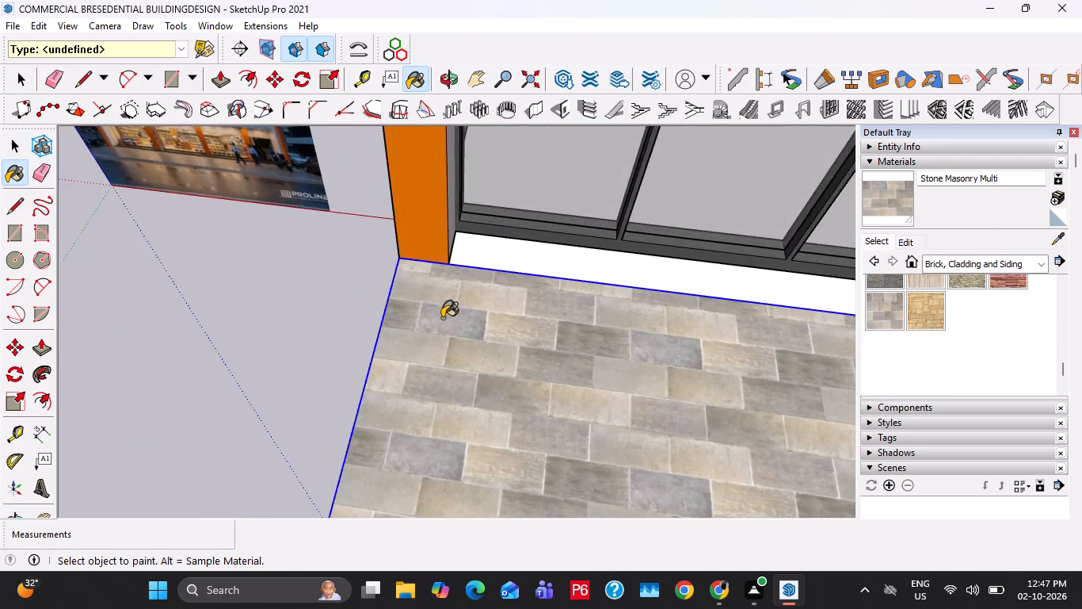
pyautogui.scroll(-5, 442, 318)
pyautogui.press('space')
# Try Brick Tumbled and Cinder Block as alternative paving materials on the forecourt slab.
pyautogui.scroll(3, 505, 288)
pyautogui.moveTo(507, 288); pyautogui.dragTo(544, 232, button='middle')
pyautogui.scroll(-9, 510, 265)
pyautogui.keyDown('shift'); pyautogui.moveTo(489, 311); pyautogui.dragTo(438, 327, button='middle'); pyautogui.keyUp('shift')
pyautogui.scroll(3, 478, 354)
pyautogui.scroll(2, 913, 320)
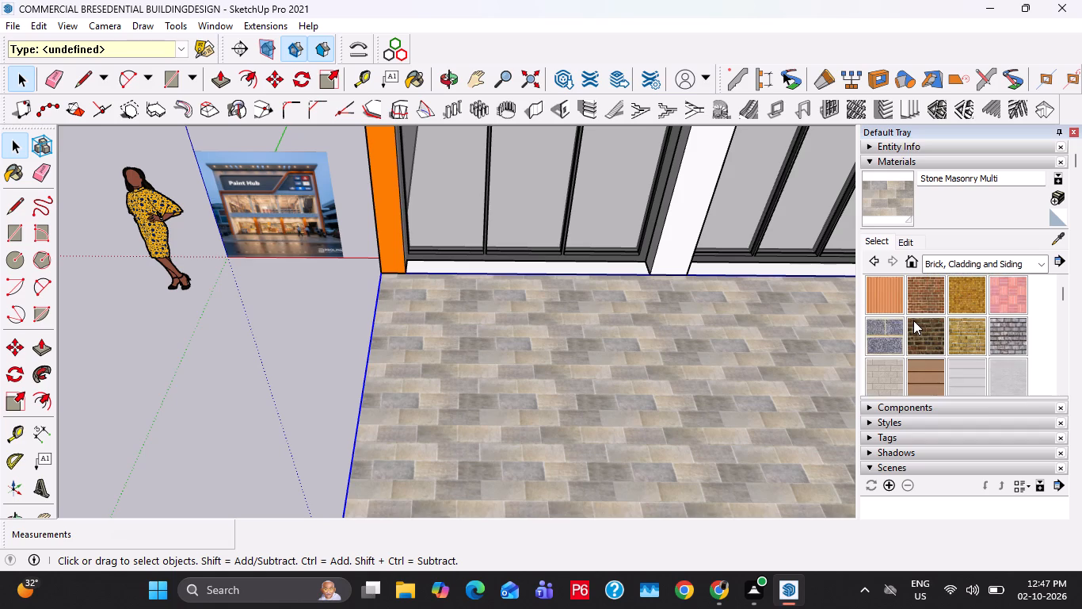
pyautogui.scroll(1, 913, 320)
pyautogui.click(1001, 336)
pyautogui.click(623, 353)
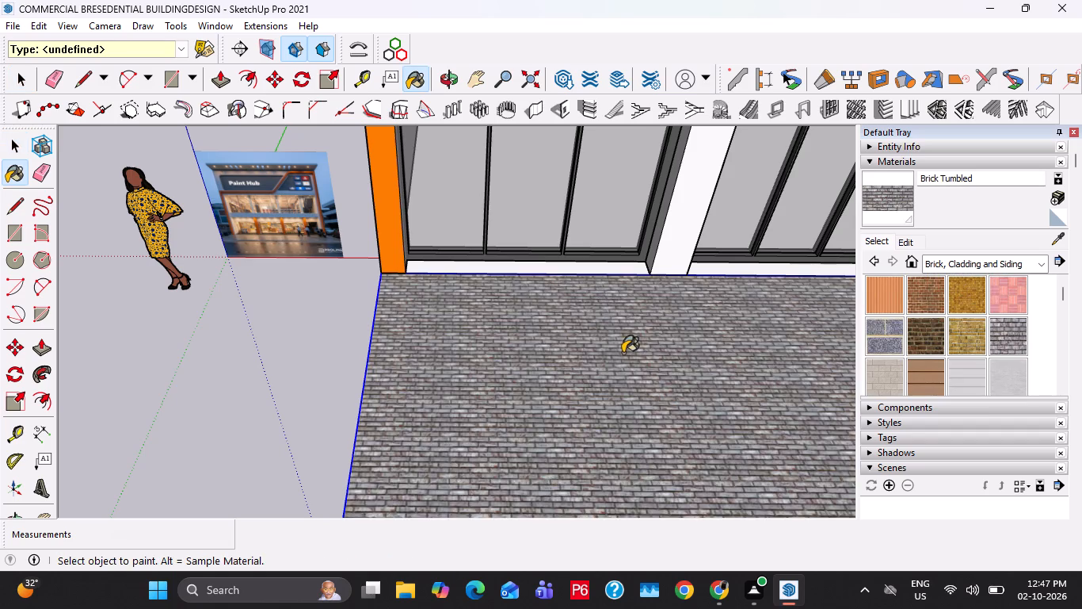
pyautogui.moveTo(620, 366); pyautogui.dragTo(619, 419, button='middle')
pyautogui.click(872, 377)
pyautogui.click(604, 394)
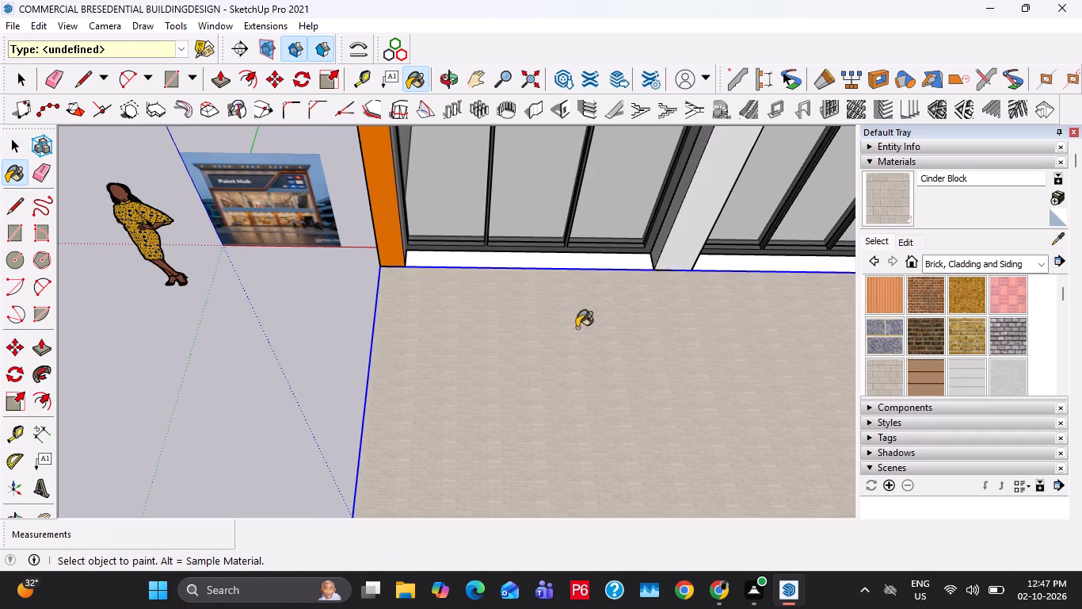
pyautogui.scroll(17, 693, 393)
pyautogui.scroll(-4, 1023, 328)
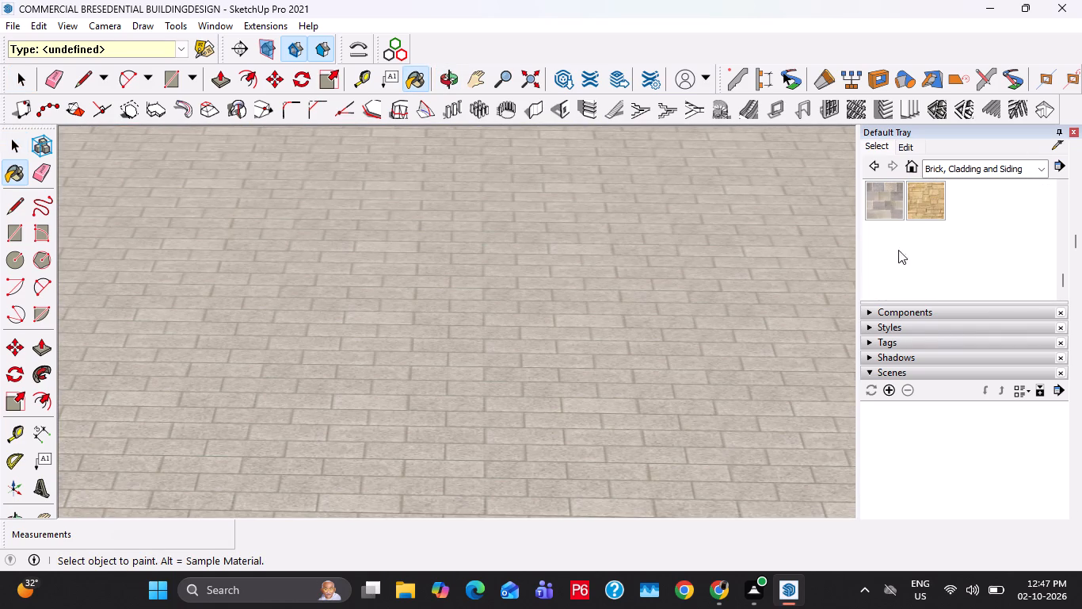
# Repaint the forecourt slab group with Stone Masonry Multi.
pyautogui.click(886, 200)
pyautogui.click(614, 339)
pyautogui.scroll(-13, 553, 335)
pyautogui.press('space')
pyautogui.press('space')
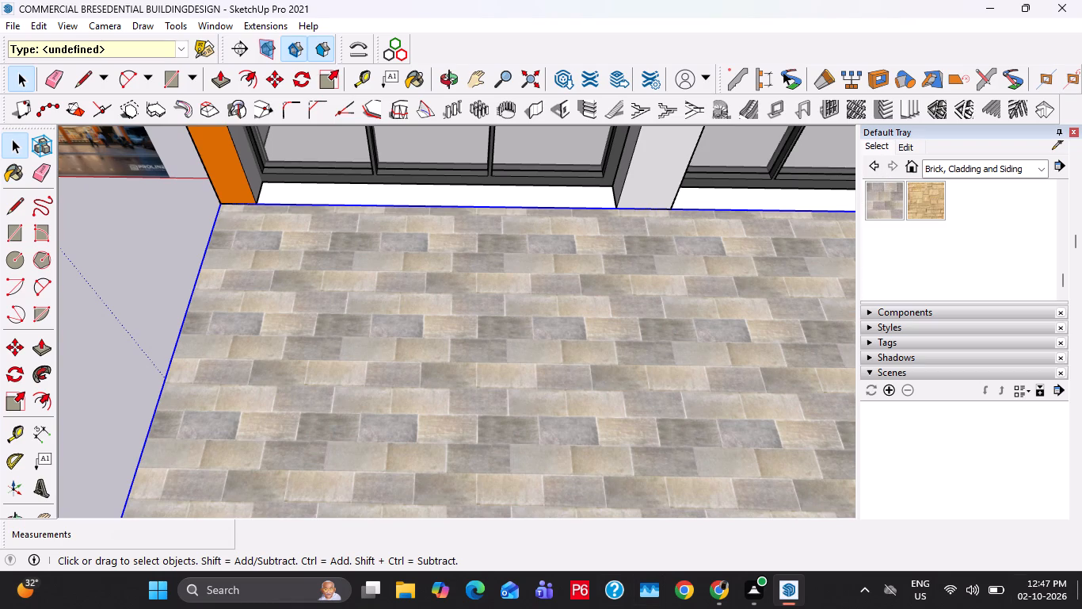
# Sample the forecourt slab's Stone Masonry Multi material, set its texture width to 5', and reapply it to the slab.
pyautogui.click(1062, 142)
pyautogui.click(570, 289)
pyautogui.scroll(7, 973, 247)
pyautogui.click(906, 234)
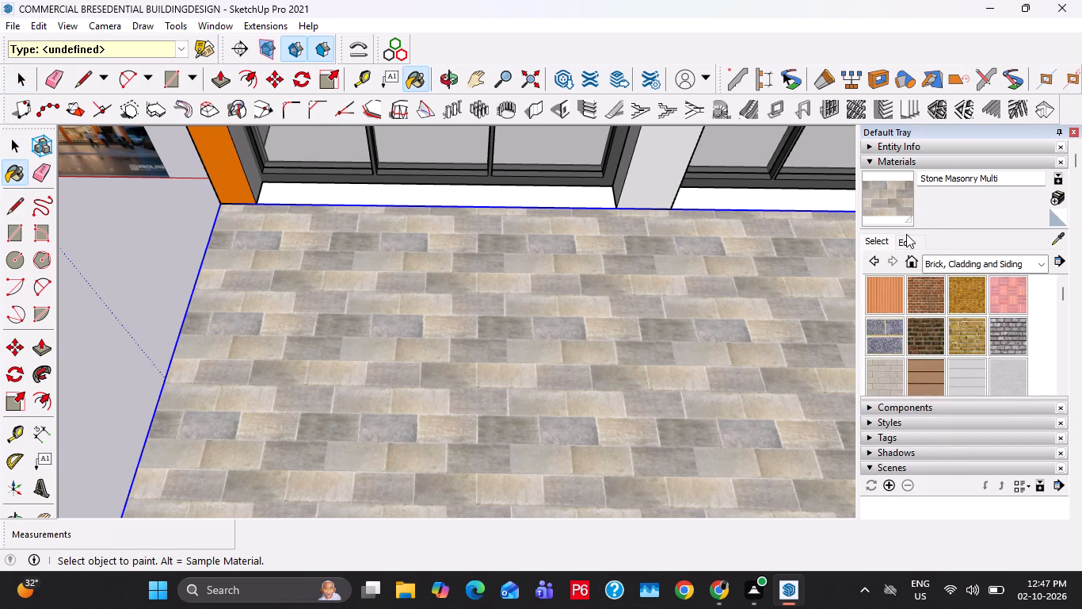
pyautogui.click(905, 247)
pyautogui.moveTo(924, 423); pyautogui.dragTo(901, 431)
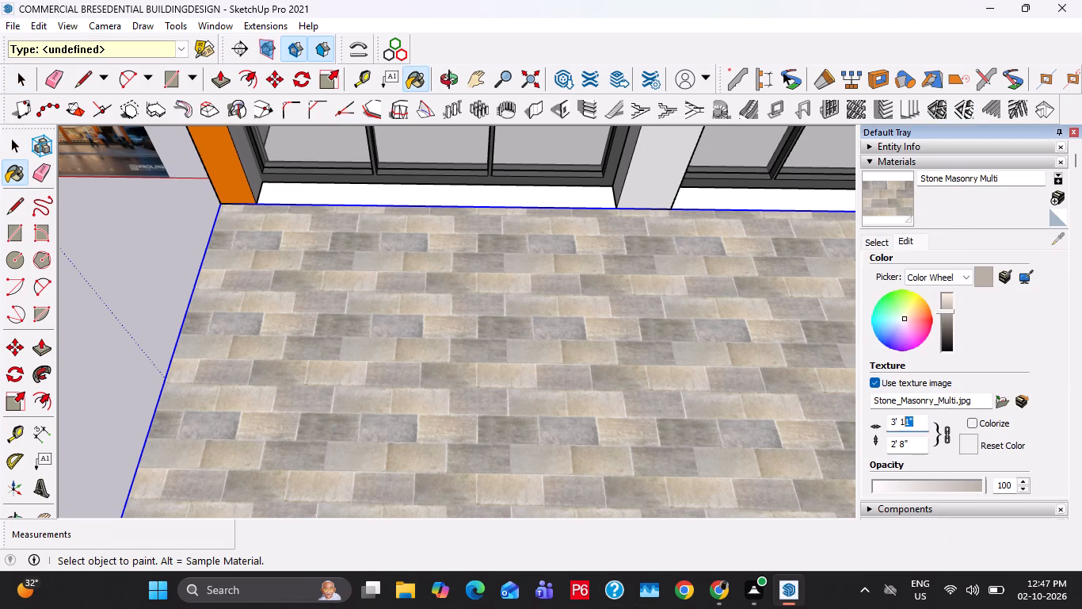
pyautogui.moveTo(901, 431); pyautogui.dragTo(880, 438)
pyautogui.press('5')
pyautogui.press("'")
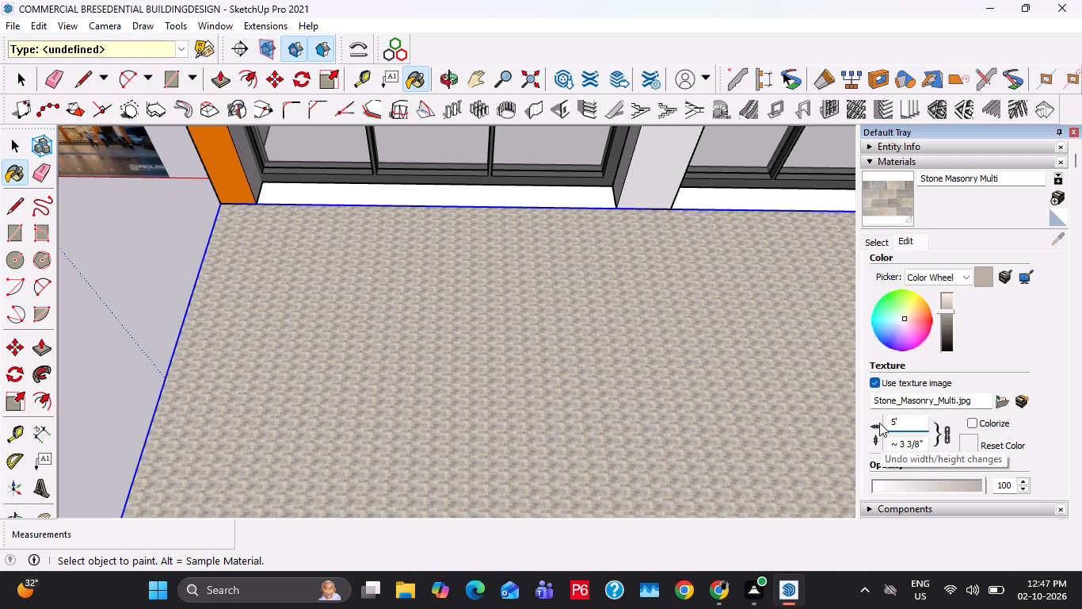
pyautogui.scroll(-13, 565, 292)
pyautogui.press('space')
pyautogui.press('space')
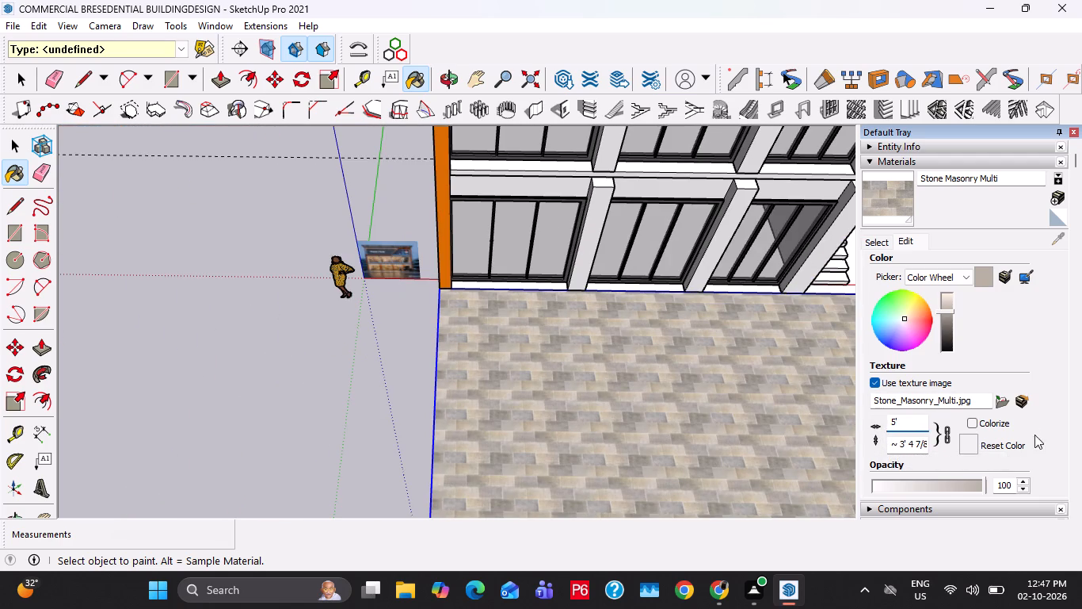
pyautogui.press('Escape')
pyautogui.press('Return')
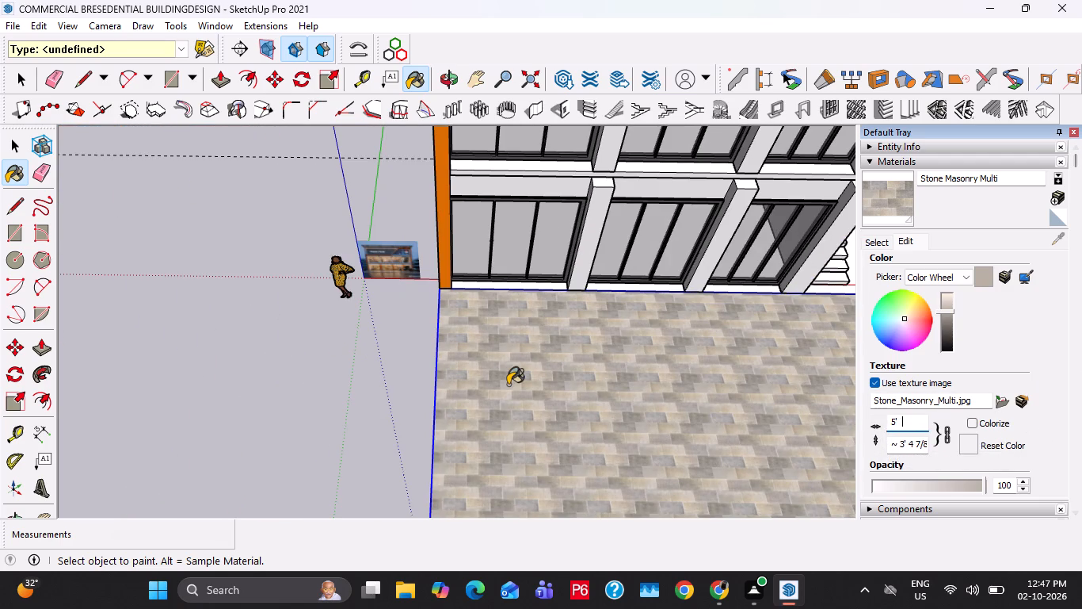
pyautogui.click(508, 385)
pyautogui.press('space')
pyautogui.press('Escape')
pyautogui.press('Escape')
pyautogui.click(416, 356)
pyautogui.scroll(-5, 710, 224)
pyautogui.middleClick(800, 255)
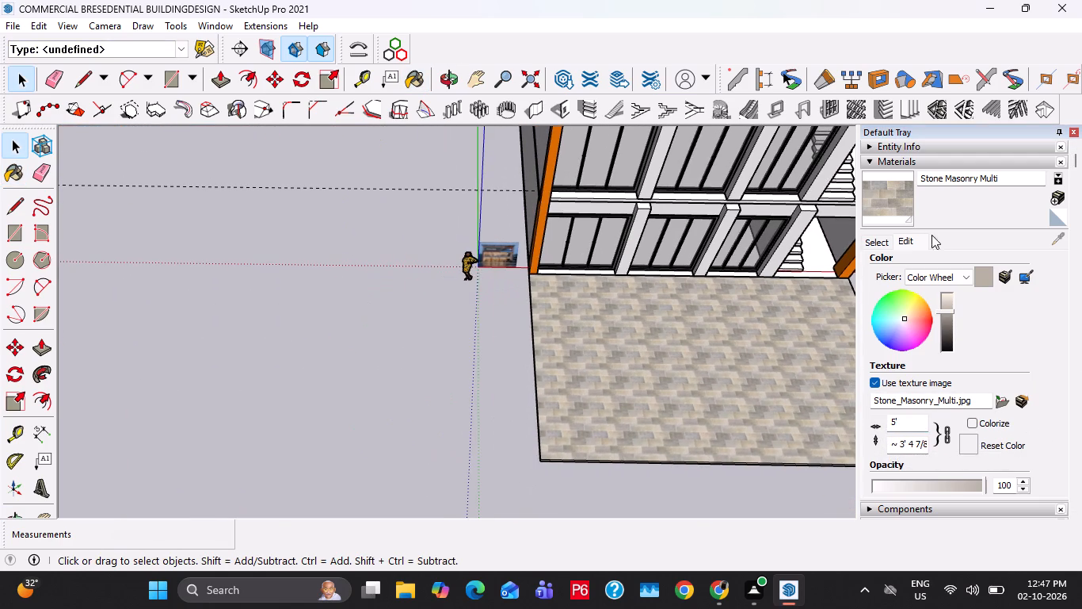
pyautogui.click(870, 239)
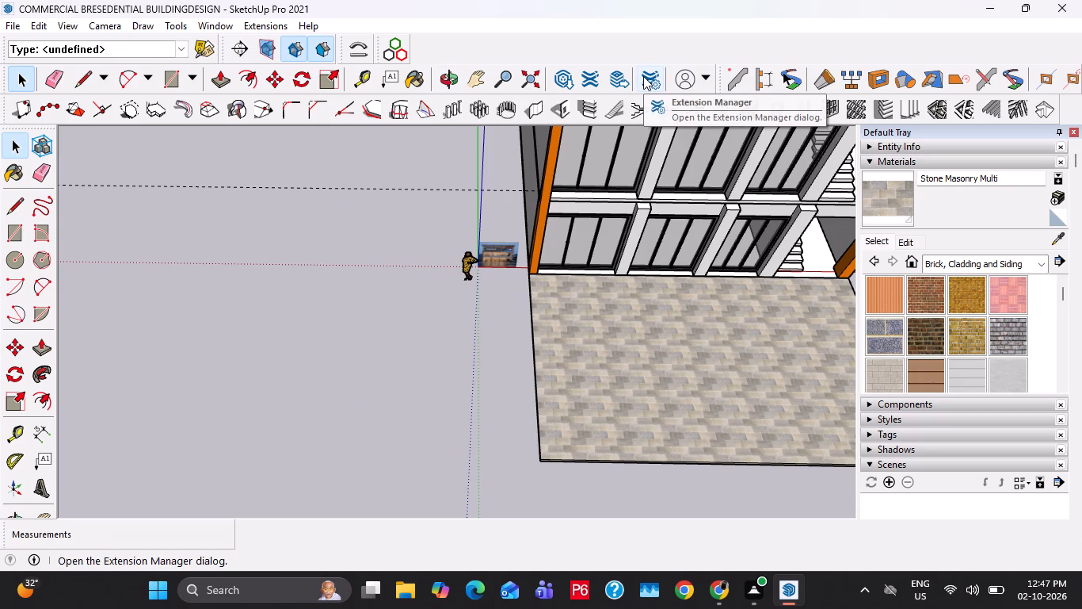
# Examine the fascia and storefront in the Paint Hub reference image, and inspect the modelled facade and stair bay from several angles.
pyautogui.scroll(-7, 574, 180)
pyautogui.keyDown('shift'); pyautogui.moveTo(552, 316); pyautogui.dragTo(399, 301, button='middle'); pyautogui.keyUp('shift')
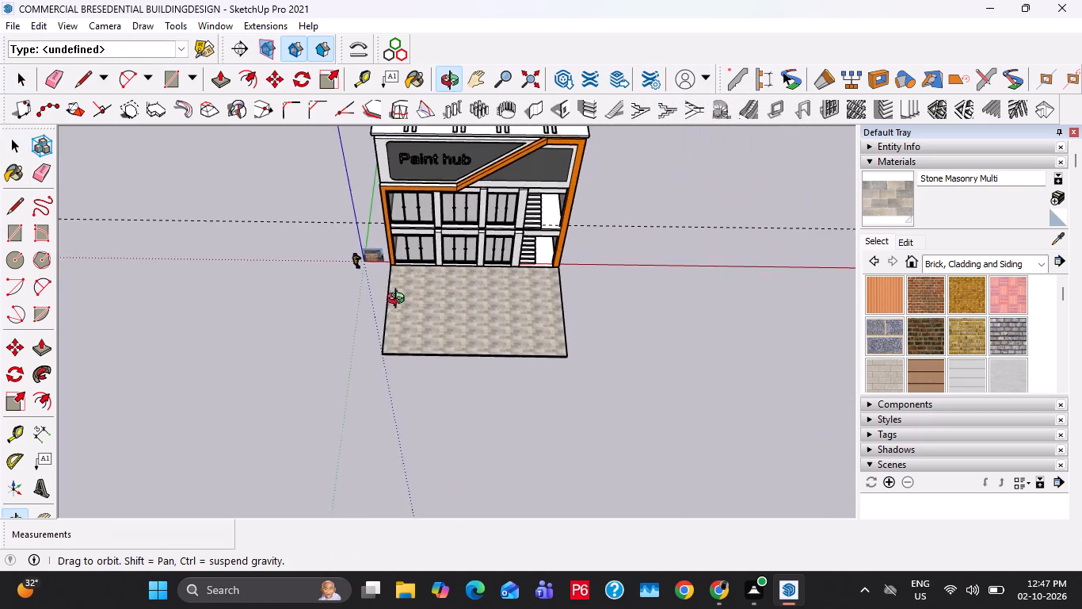
pyautogui.keyDown('shift'); pyautogui.moveTo(399, 301); pyautogui.dragTo(387, 200, button='middle'); pyautogui.keyUp('shift')
pyautogui.scroll(20, 387, 218)
pyautogui.scroll(2, 387, 218)
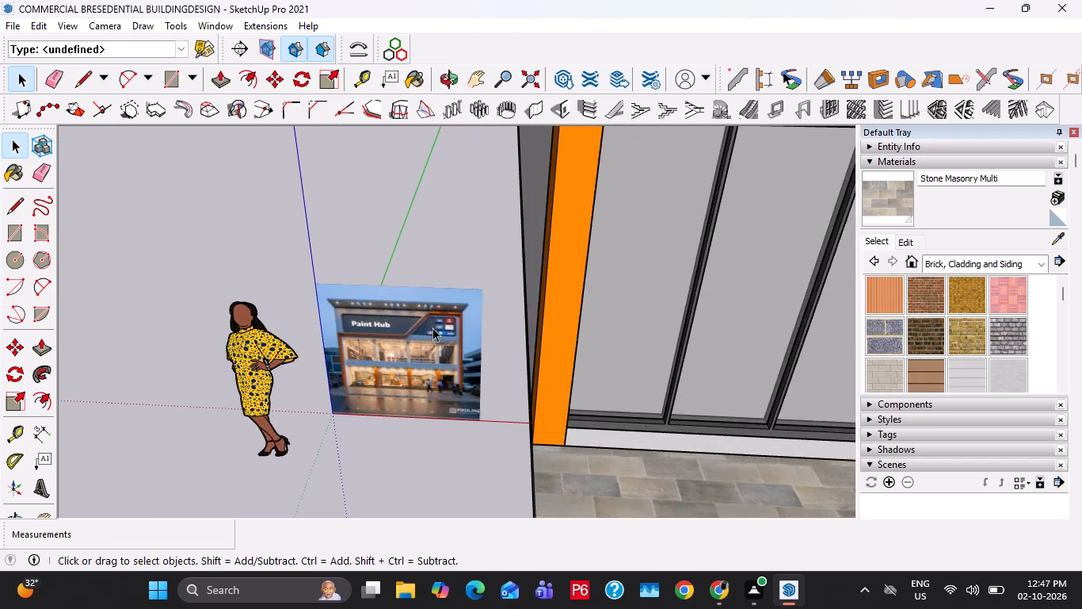
pyautogui.scroll(11, 432, 327)
pyautogui.keyDown('shift'); pyautogui.moveTo(410, 226); pyautogui.dragTo(453, 296, button='middle'); pyautogui.keyUp('shift')
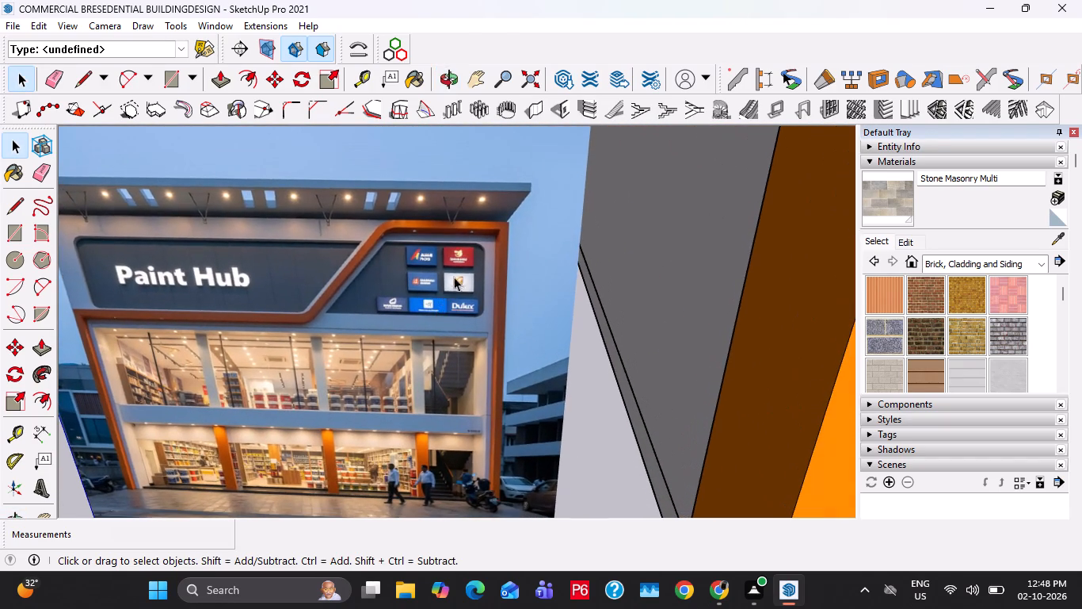
pyautogui.scroll(-4, 460, 256)
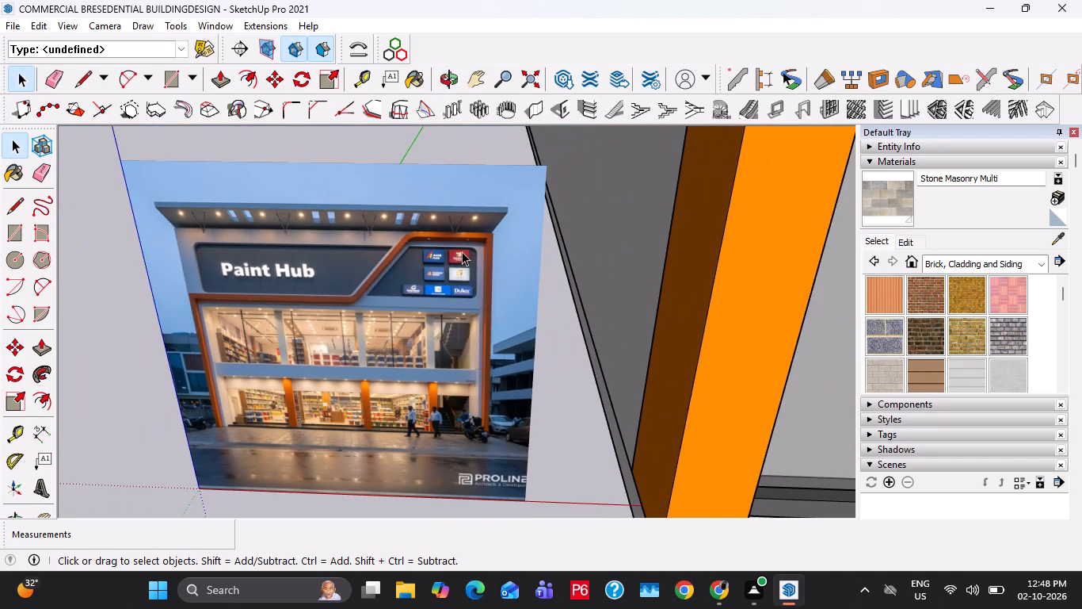
pyautogui.scroll(-14, 462, 251)
pyautogui.keyDown('shift'); pyautogui.moveTo(695, 297); pyautogui.dragTo(416, 374, button='middle'); pyautogui.keyUp('shift')
pyautogui.scroll(-7, 440, 298)
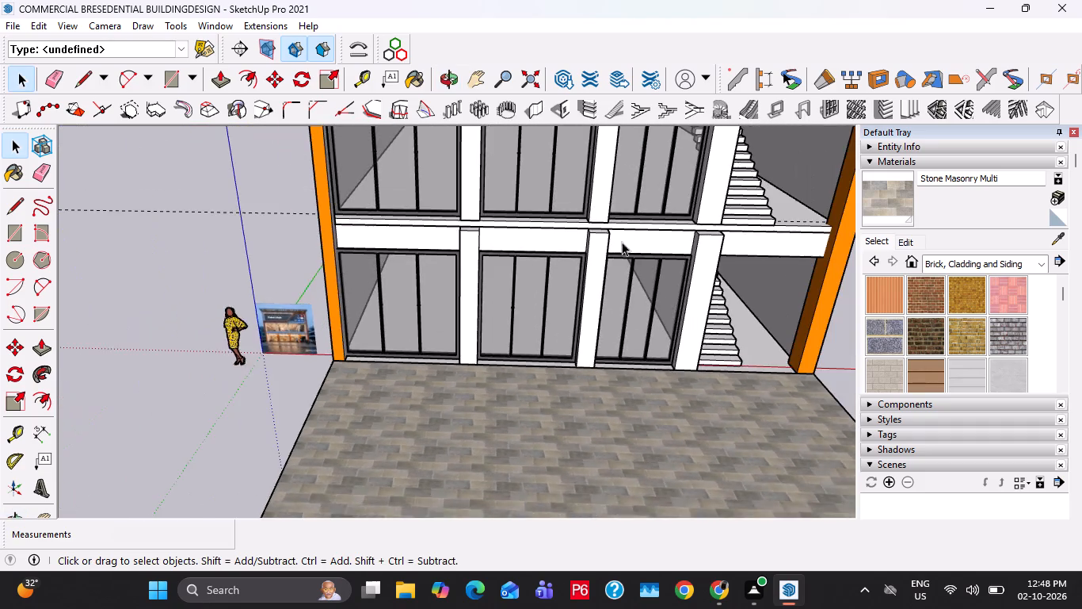
pyautogui.keyDown('shift'); pyautogui.moveTo(599, 293); pyautogui.dragTo(523, 278, button='middle'); pyautogui.keyUp('shift')
pyautogui.scroll(-5, 523, 281)
pyautogui.moveTo(646, 231); pyautogui.dragTo(790, 236, button='middle')
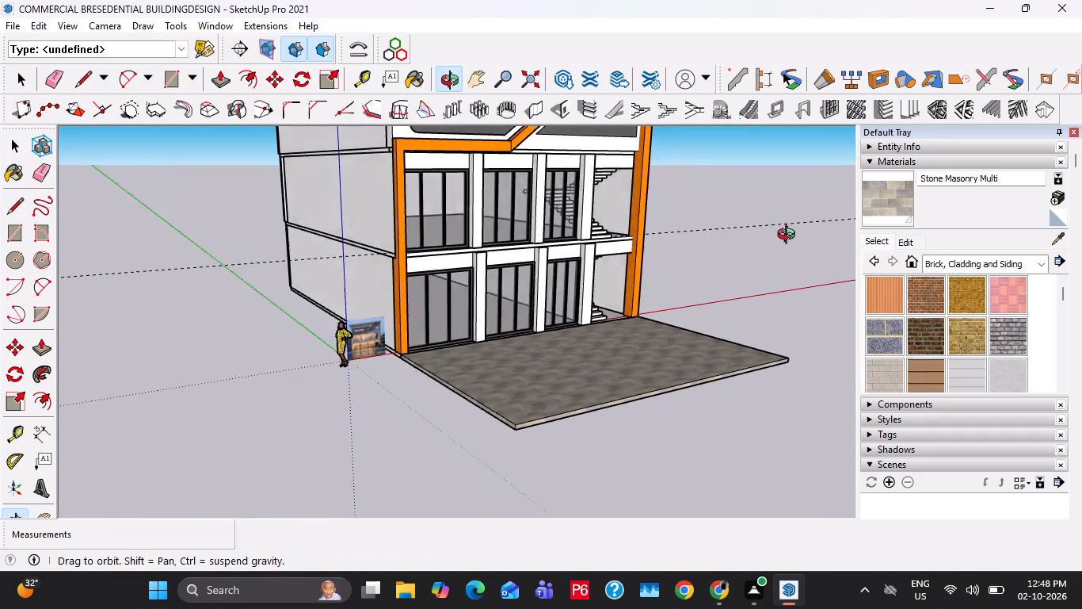
pyautogui.moveTo(790, 236); pyautogui.dragTo(508, 219, button='middle')
pyautogui.moveTo(526, 222); pyautogui.dragTo(562, 222, button='middle')
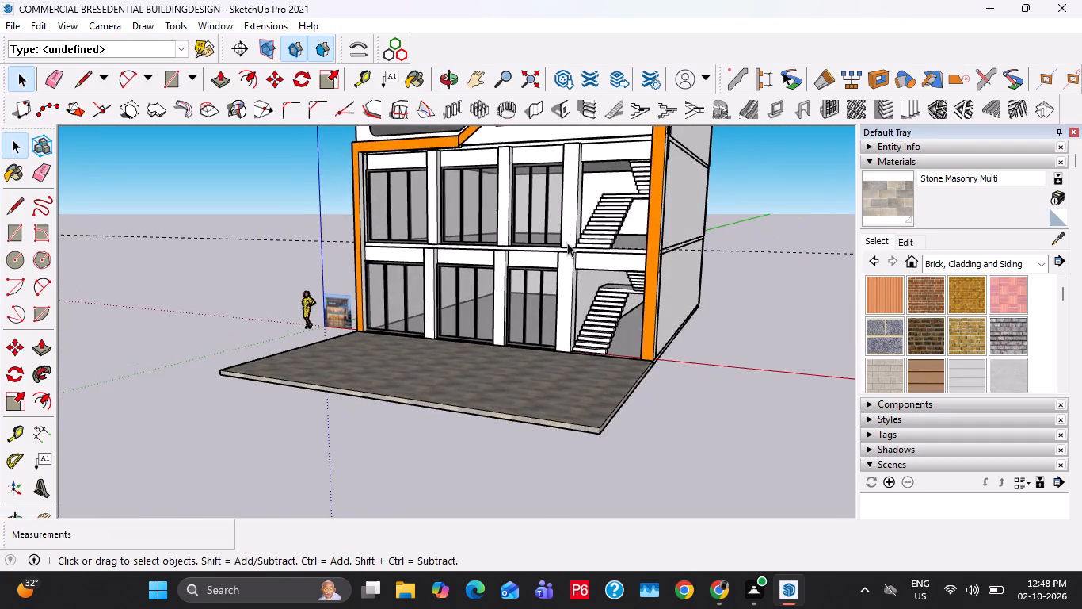
# Copy the ground-floor wall beside the staircase straight up to the same position on the first floor.
pyautogui.scroll(3, 570, 286)
pyautogui.click(596, 263)
pyautogui.doubleClick(589, 288)
pyautogui.click(589, 288)
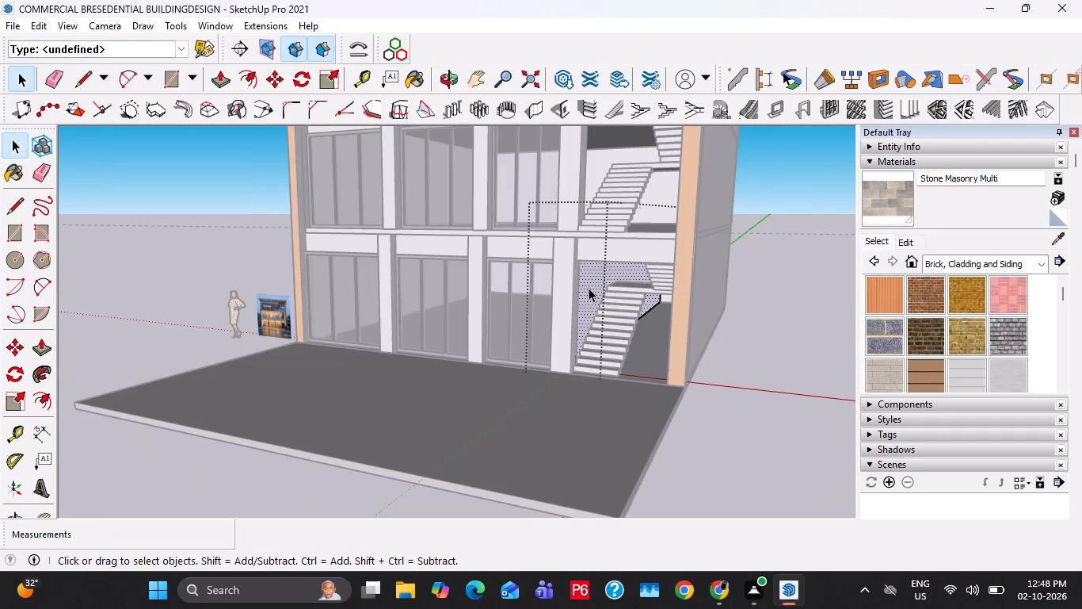
pyautogui.tripleClick(589, 288)
pyautogui.click(589, 288)
pyautogui.press('Escape')
pyautogui.doubleClick(589, 286)
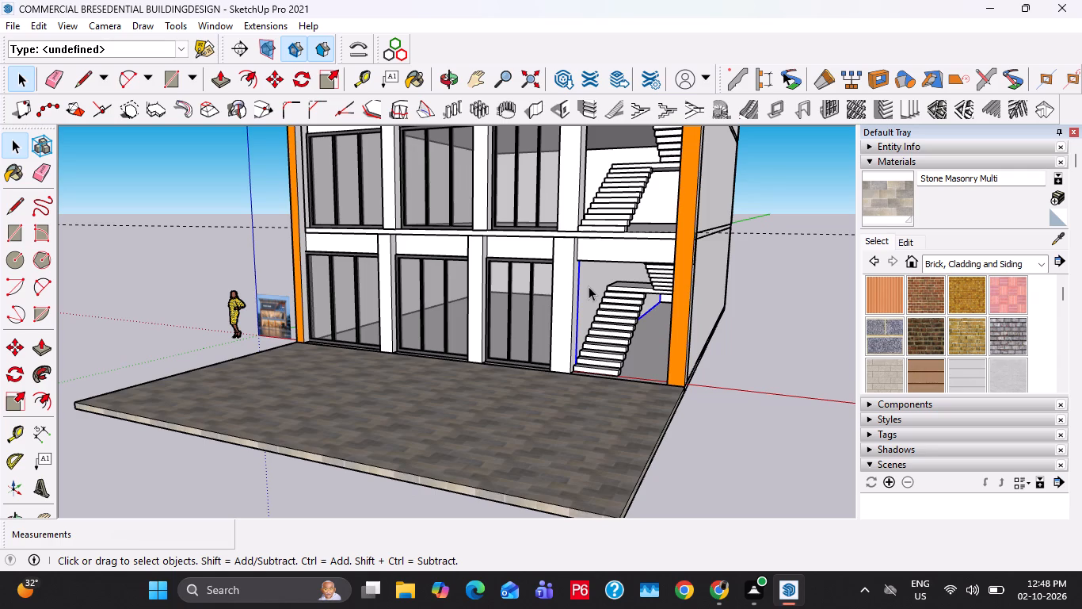
pyautogui.press('Escape')
pyautogui.click(589, 286)
pyautogui.scroll(7, 549, 349)
pyautogui.press('m')
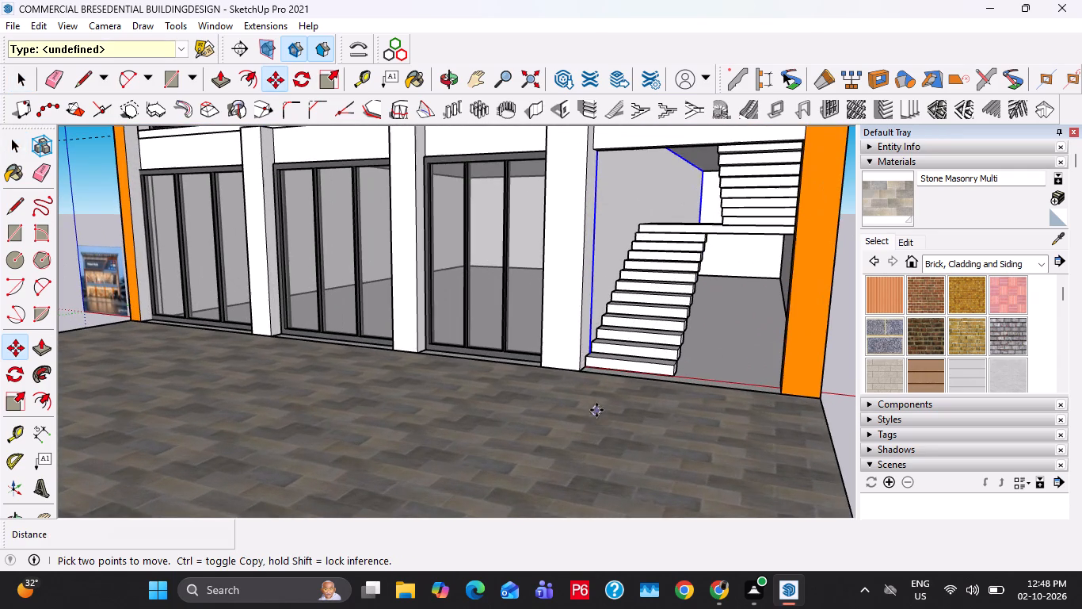
pyautogui.click(575, 370)
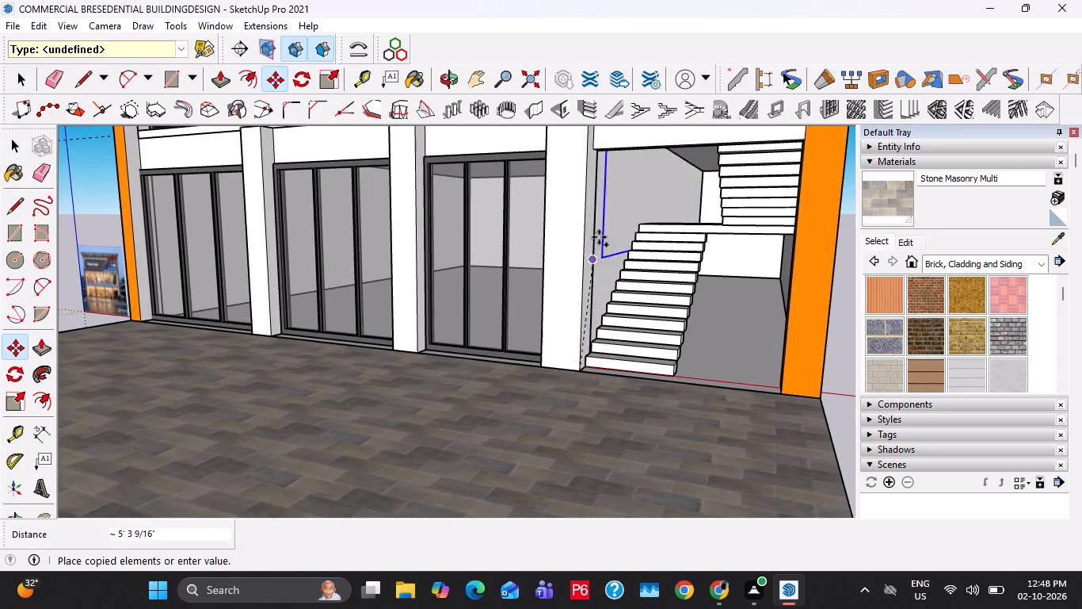
pyautogui.scroll(-4, 600, 235)
pyautogui.keyDown('shift'); pyautogui.moveTo(597, 161); pyautogui.dragTo(572, 320, button='middle'); pyautogui.keyUp('shift')
pyautogui.scroll(5, 558, 292)
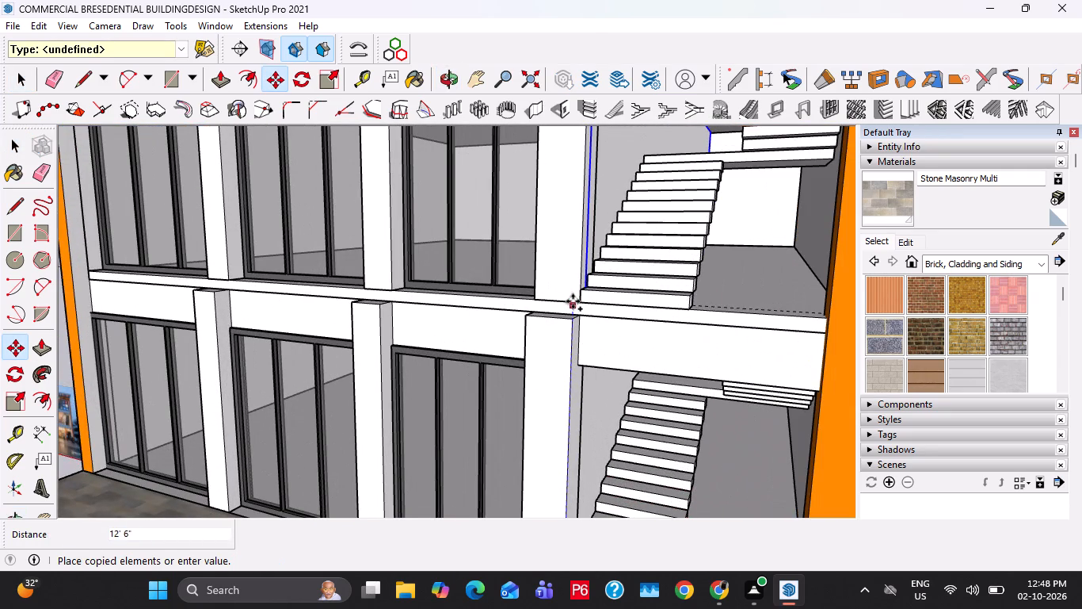
pyautogui.scroll(8, 577, 294)
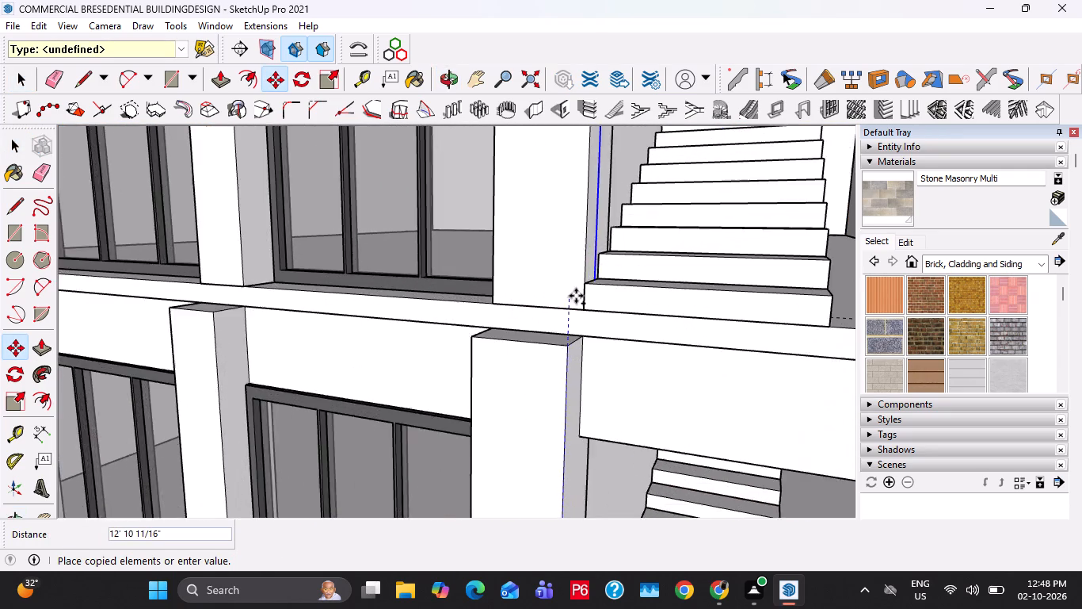
pyautogui.scroll(4, 576, 296)
pyautogui.click(590, 316)
pyautogui.press('space')
pyautogui.scroll(-7, 542, 256)
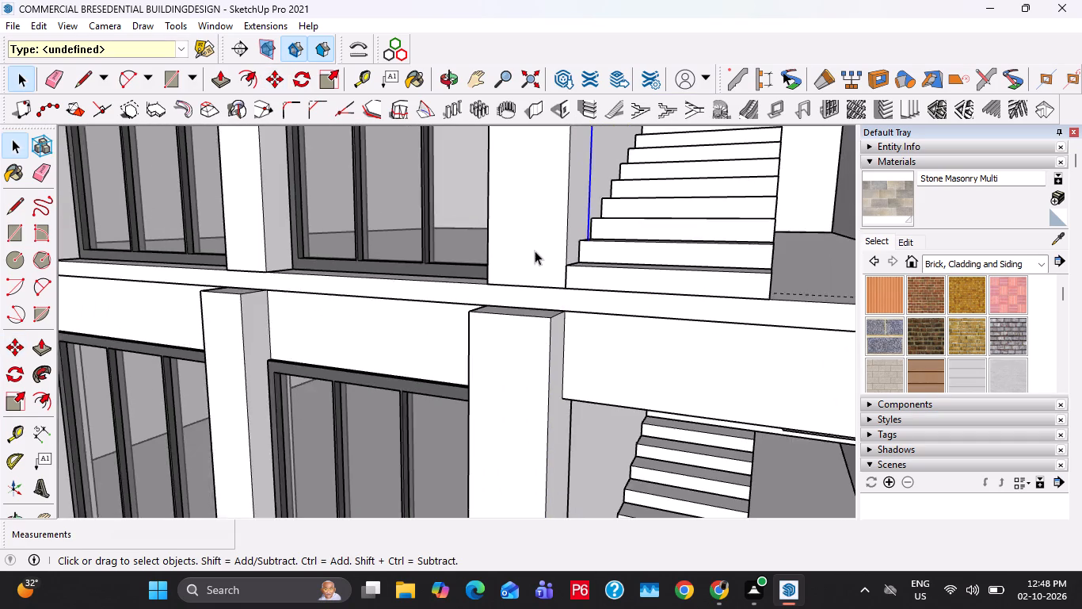
pyautogui.press('Escape')
pyautogui.scroll(-11, 535, 242)
pyautogui.press('Escape')
pyautogui.press('space')
pyautogui.click(766, 308)
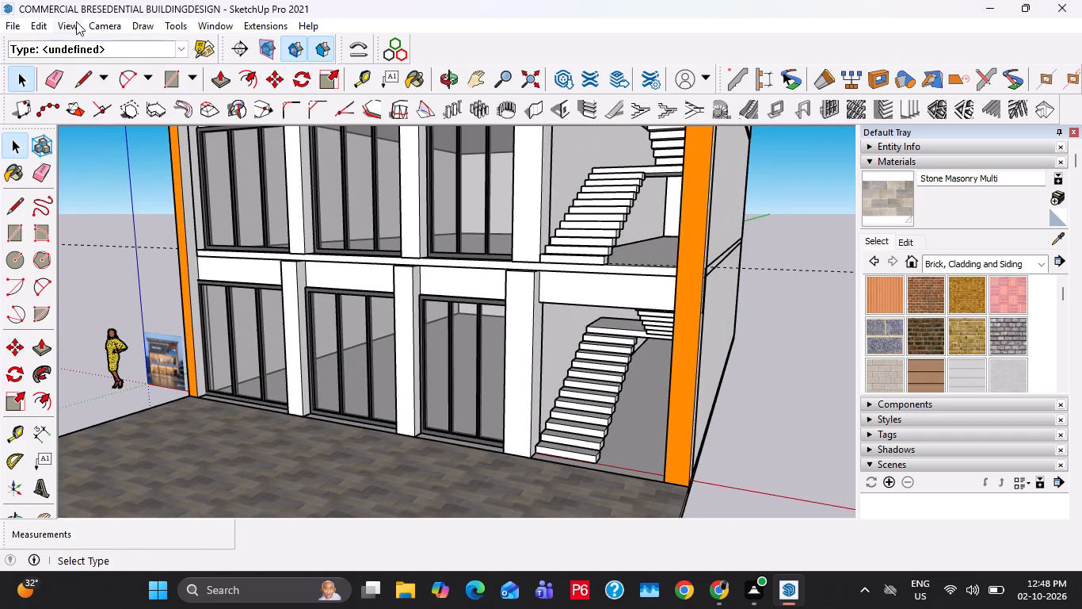
# Delete all construction guides from the model.
pyautogui.click(32, 29)
pyautogui.click(109, 174)
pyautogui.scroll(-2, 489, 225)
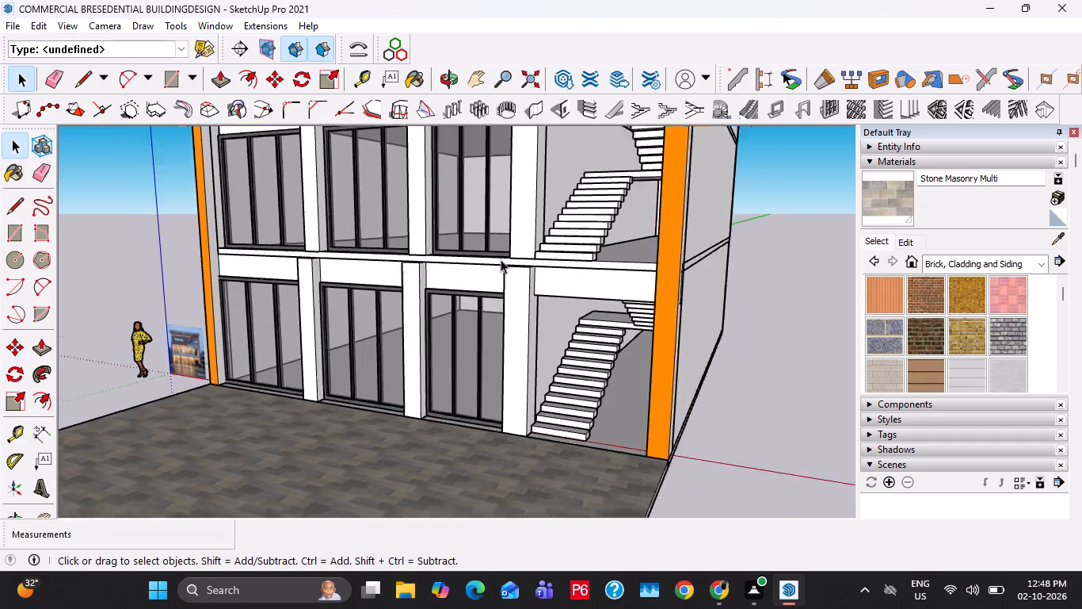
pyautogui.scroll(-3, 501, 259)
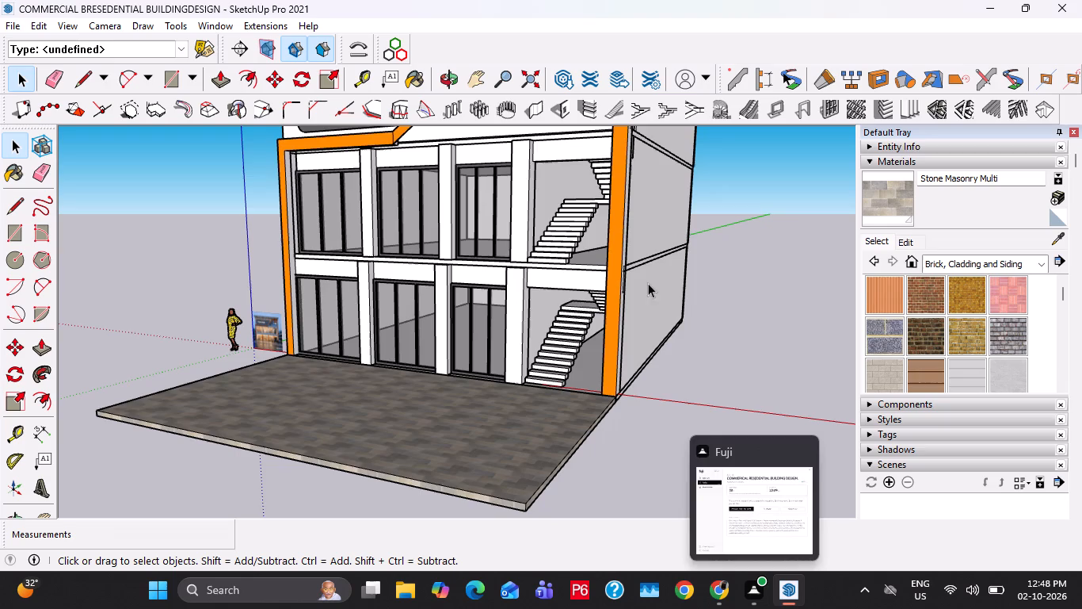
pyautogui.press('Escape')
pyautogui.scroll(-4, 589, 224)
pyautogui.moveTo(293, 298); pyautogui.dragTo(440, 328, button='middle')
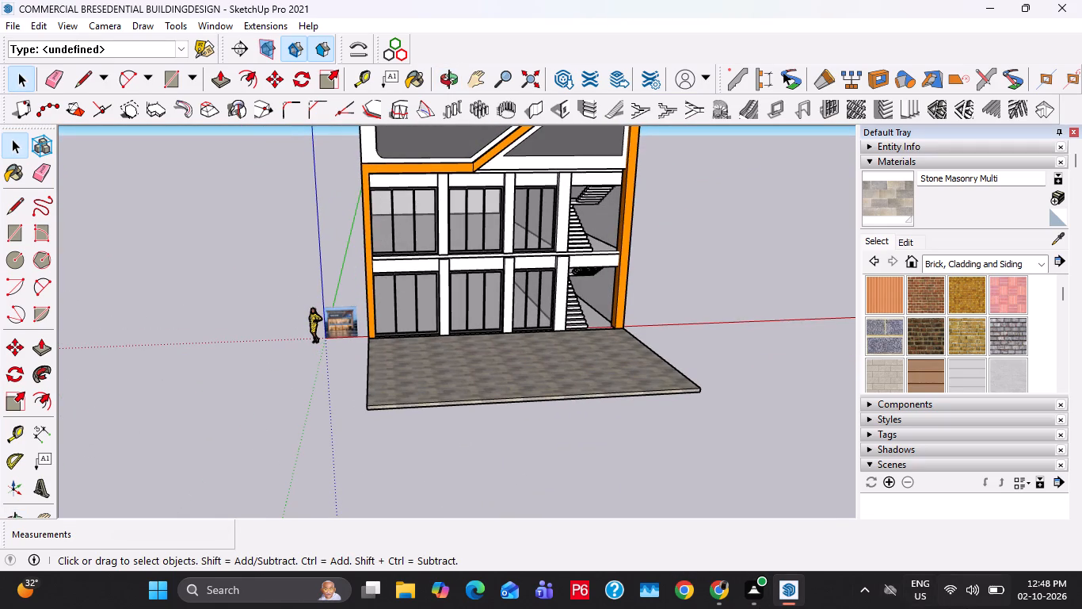
# Switch to Chrome, open the 3D Warehouse site in a new tab, and dismiss its terms of use dialog.
pyautogui.click(707, 597)
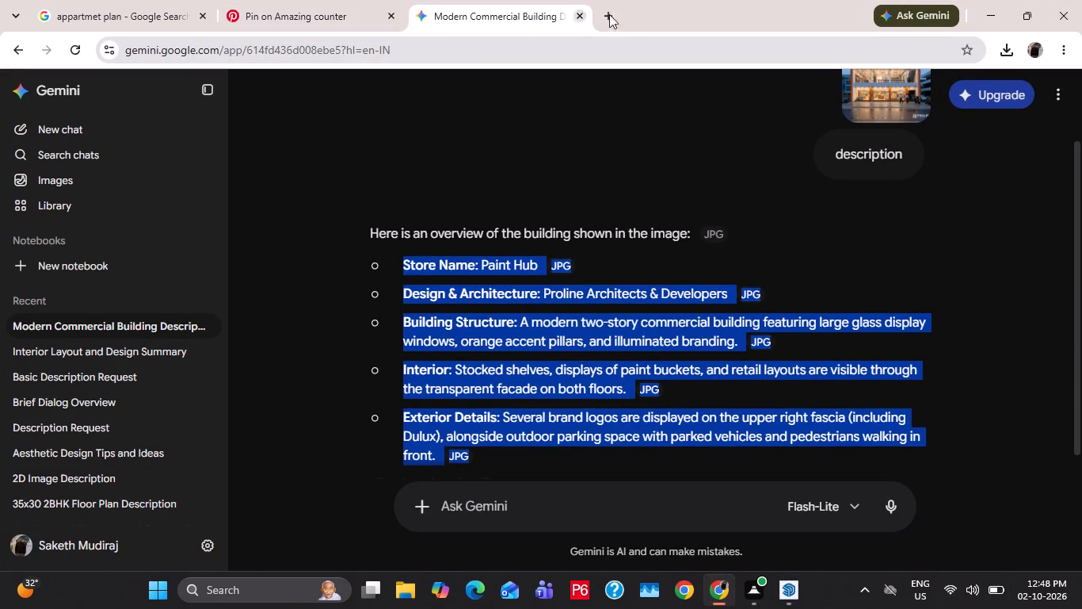
pyautogui.click(610, 15)
pyautogui.click(464, 57)
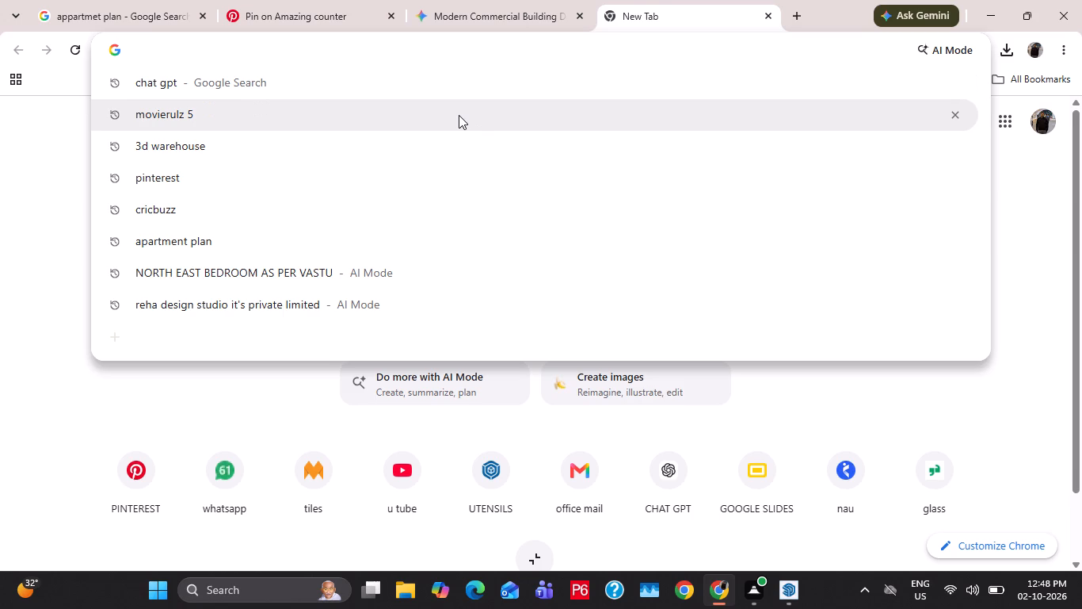
pyautogui.write('3D')
pyautogui.click(387, 64)
pyautogui.click(379, 88)
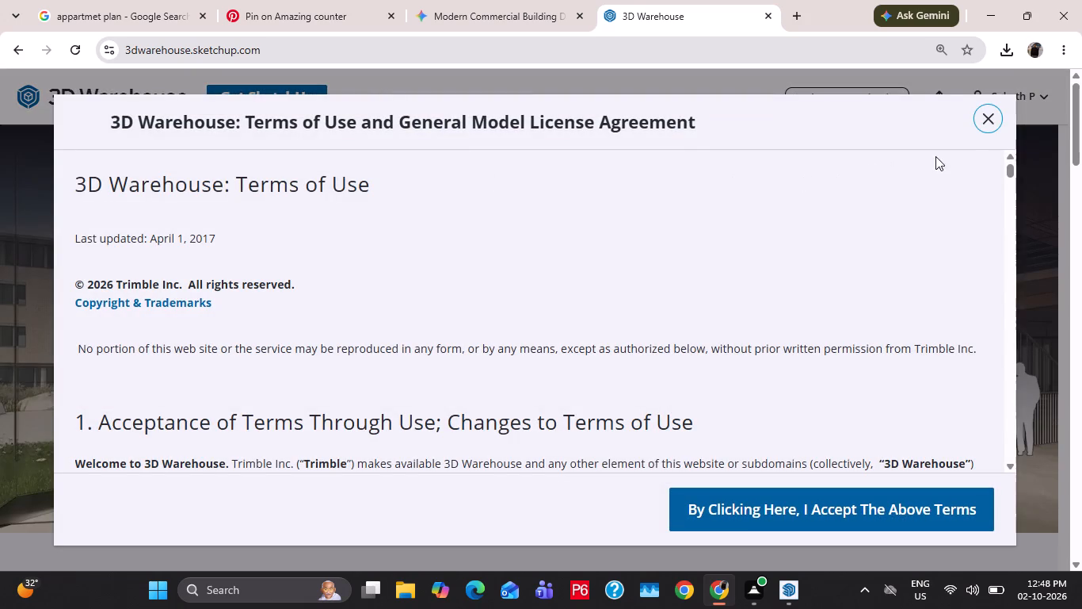
pyautogui.click(984, 123)
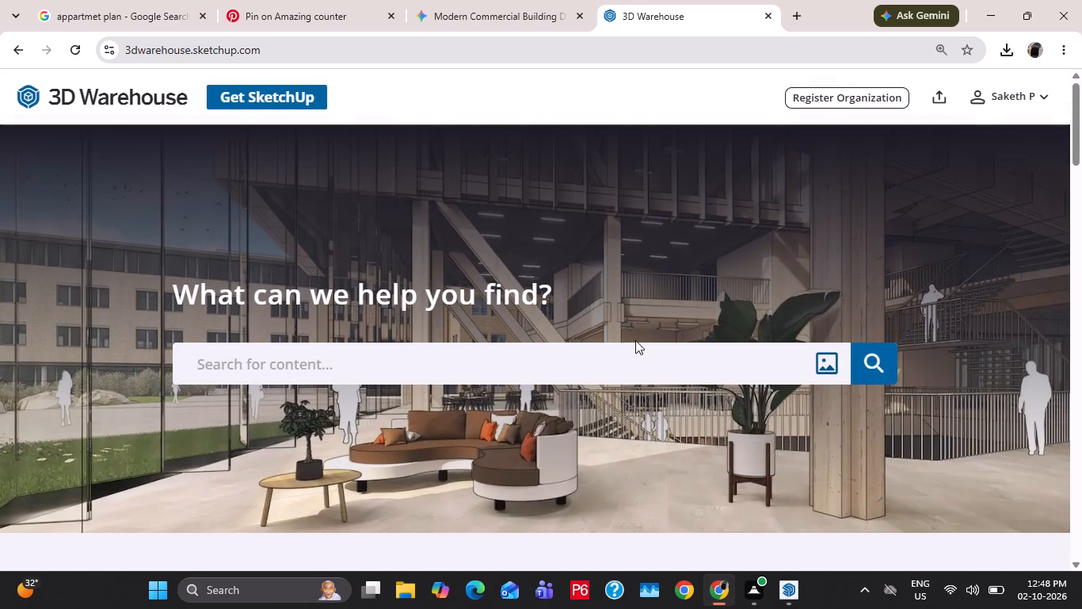
# Search 3D Warehouse for SHOP and browse the model results for shop interiors or fittings.
pyautogui.click(634, 342)
pyautogui.press('d')
pyautogui.press('BackSpace')
pyautogui.click(649, 360)
pyautogui.write('SHOP')
pyautogui.press('Return')
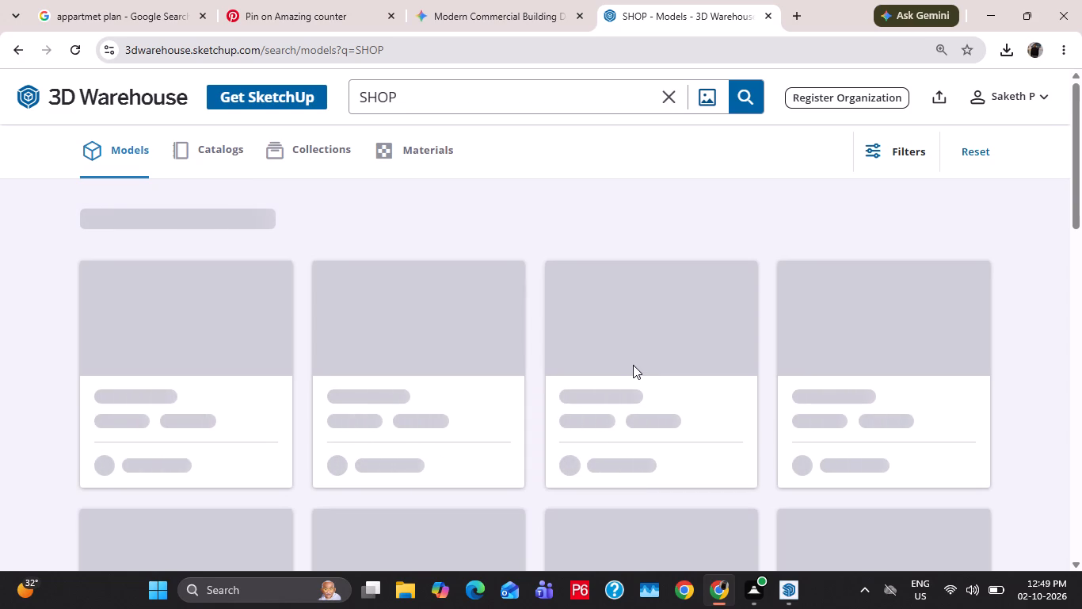
pyautogui.scroll(-1, 613, 343)
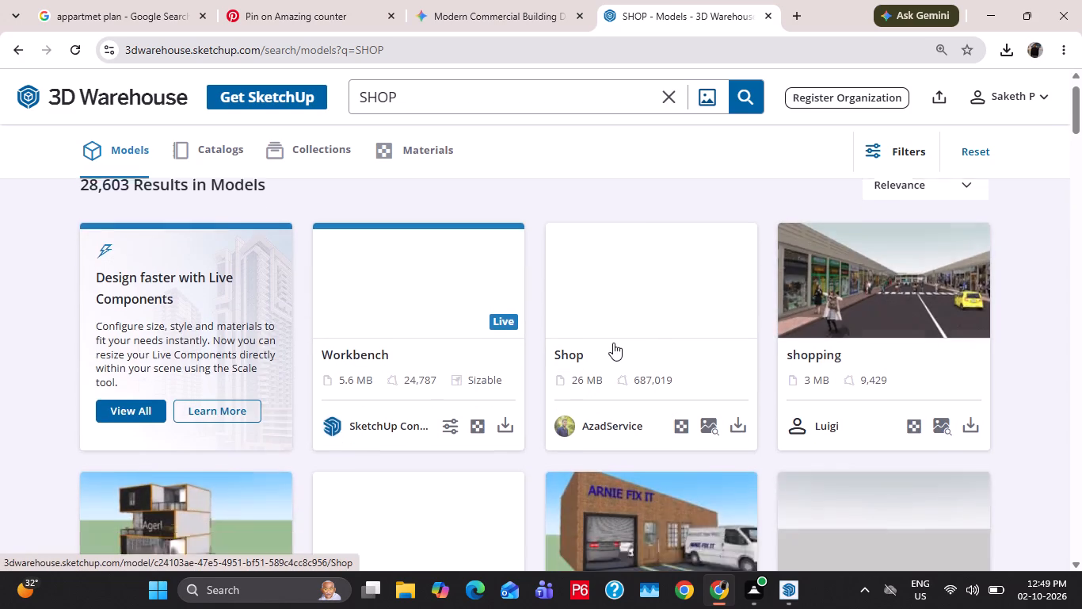
pyautogui.scroll(-4, 645, 307)
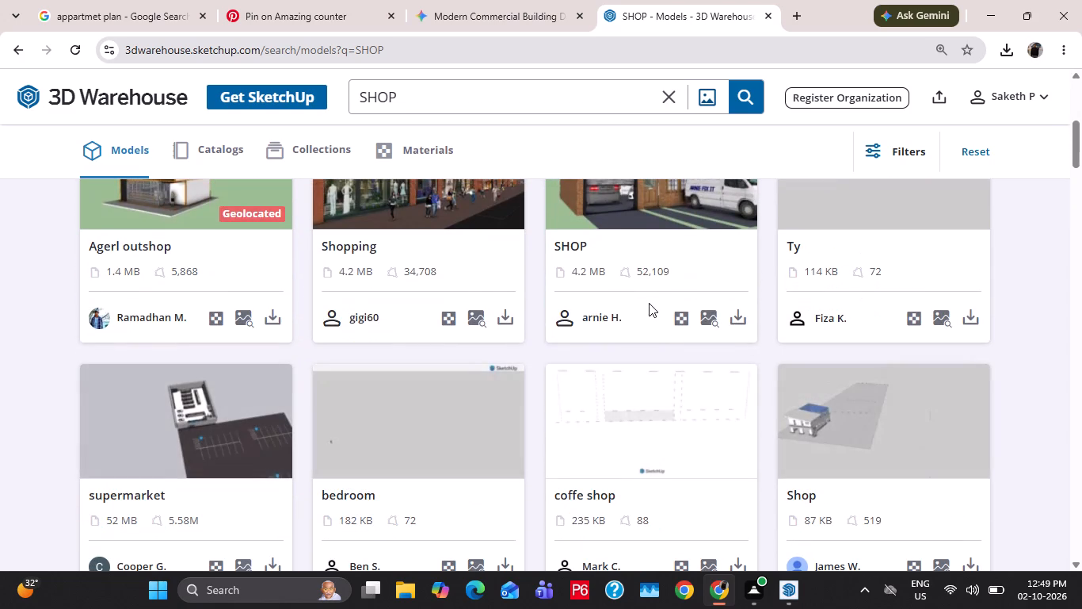
pyautogui.scroll(2, 649, 303)
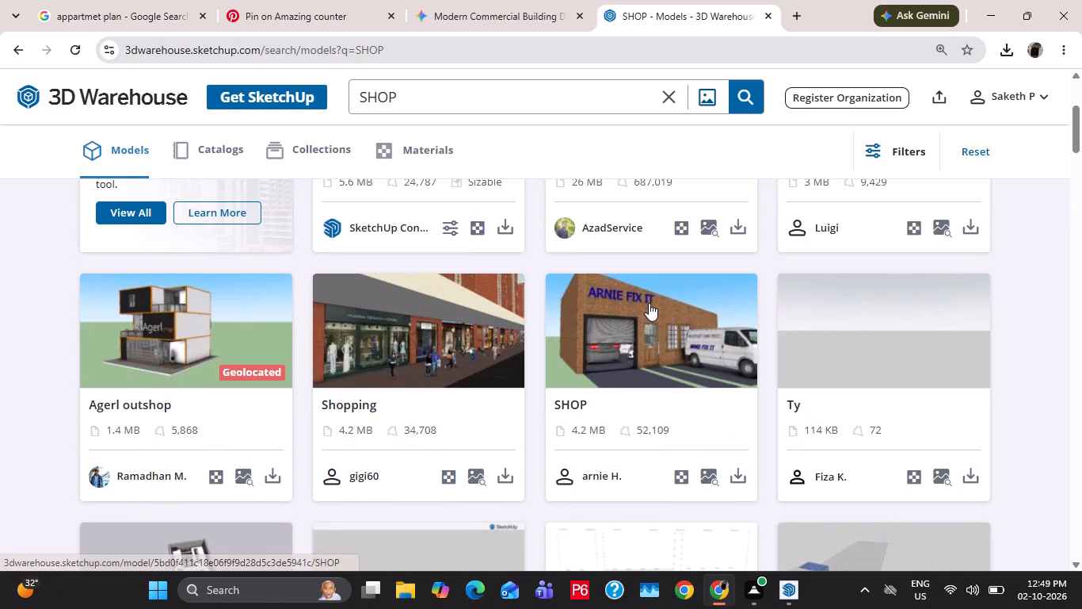
pyautogui.scroll(-7, 649, 303)
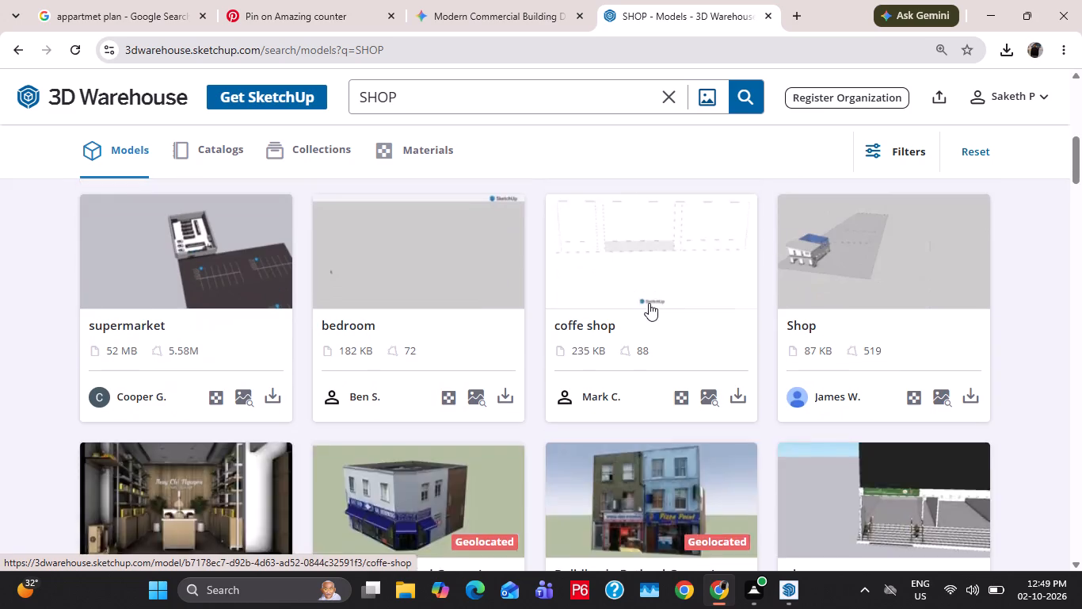
pyautogui.scroll(-7, 649, 303)
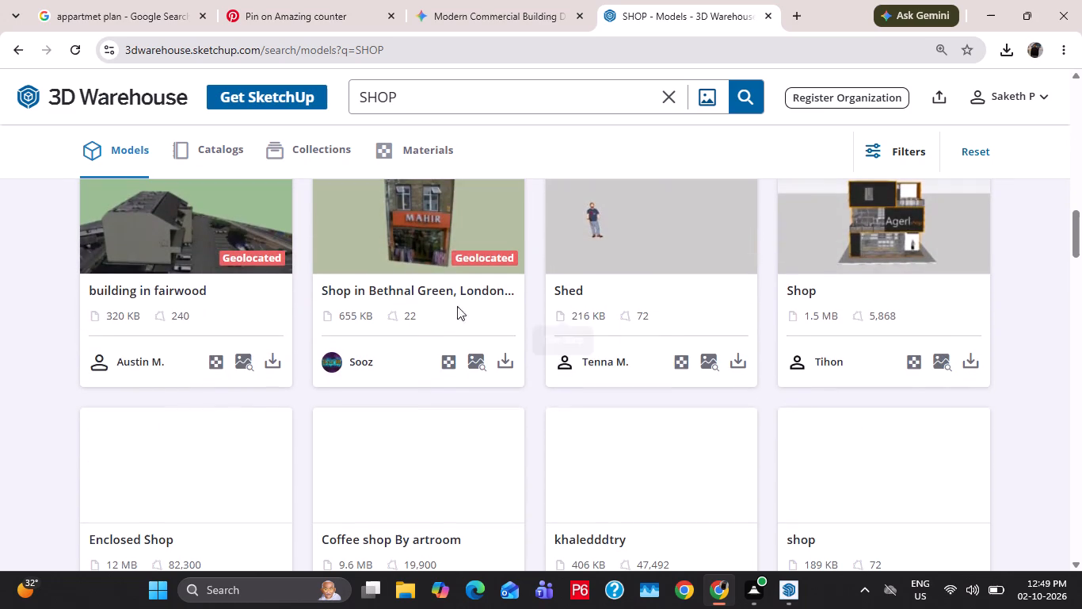
# Refine the 3D Warehouse search to SHOP RAKS to find shop shelving models.
pyautogui.click(476, 100)
pyautogui.press('space')
pyautogui.write('RA')
pyautogui.write('KS')
pyautogui.press('Return')
pyautogui.scroll(9, 583, 270)
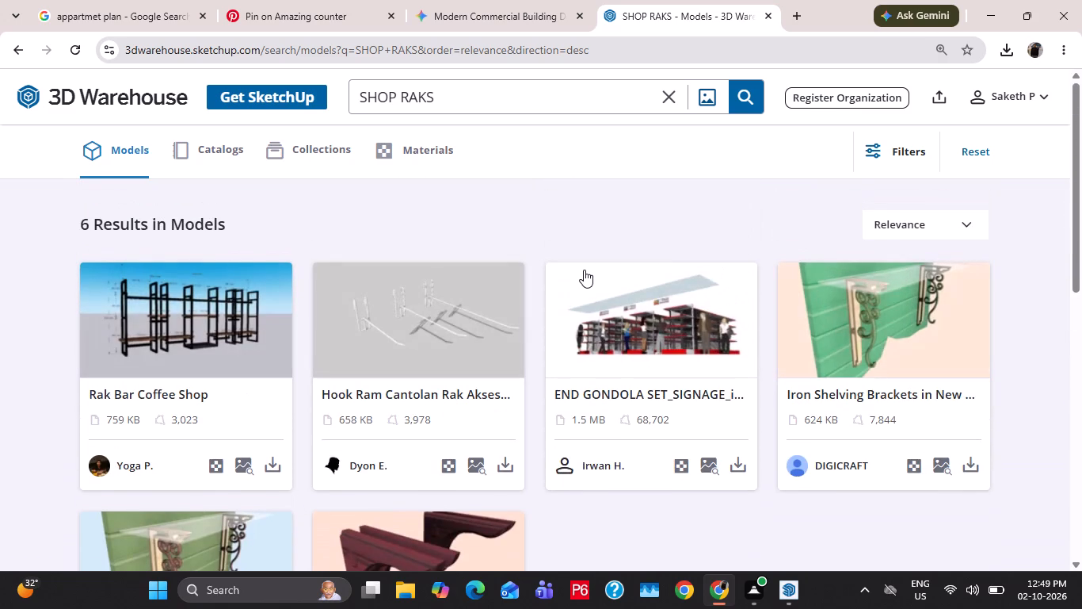
pyautogui.scroll(1, 584, 270)
# Download the END GONDOLA SET_SIGNAGE model as a SketchUp file, accepting the 3D Warehouse terms of use.
pyautogui.click(738, 470)
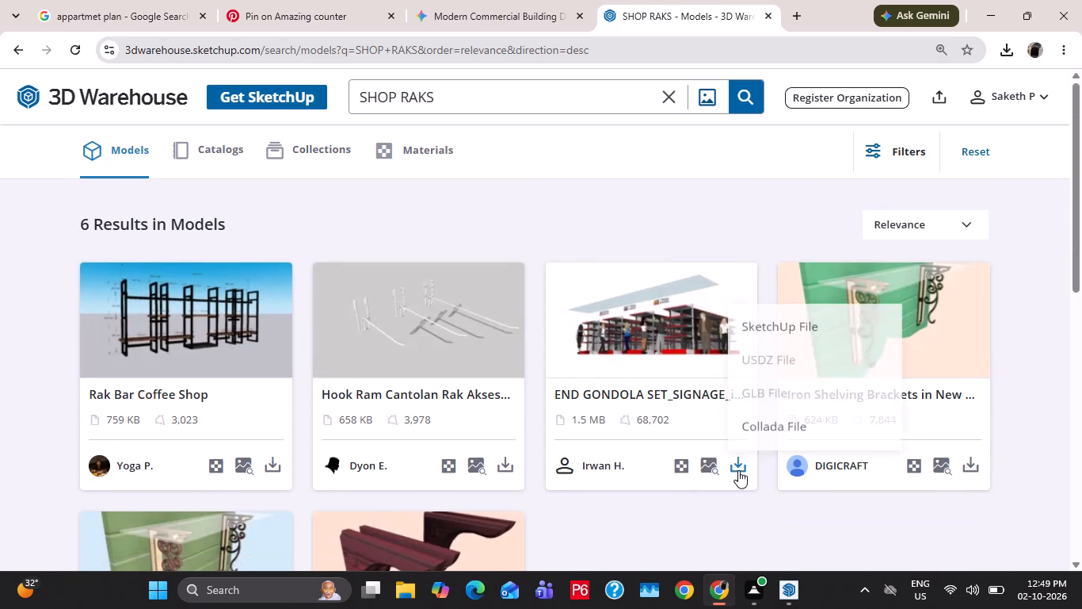
pyautogui.click(765, 326)
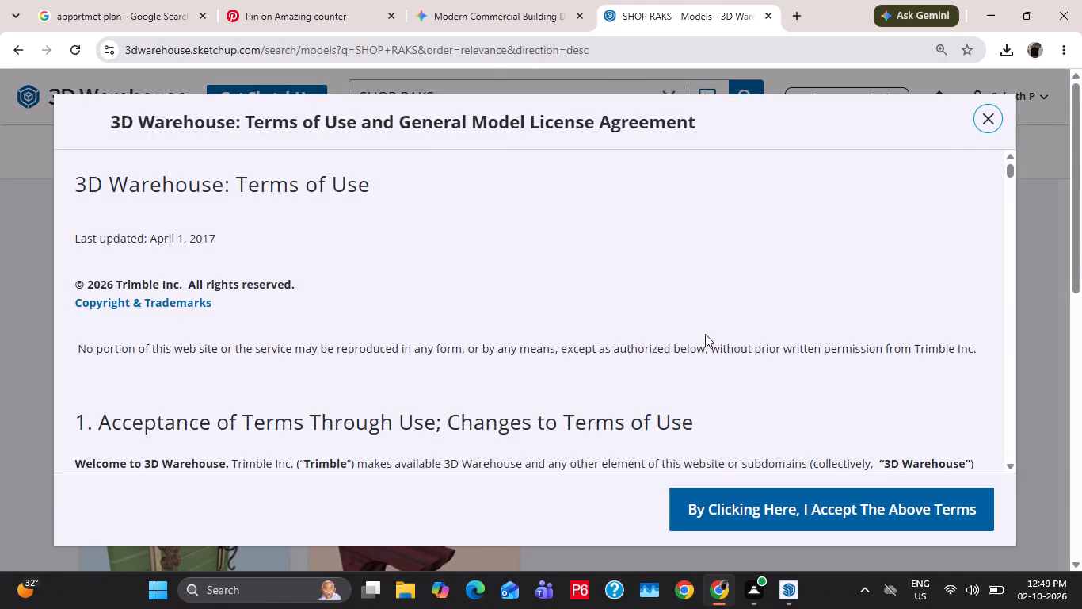
pyautogui.scroll(-10, 705, 334)
pyautogui.click(725, 507)
pyautogui.scroll(-4, 760, 383)
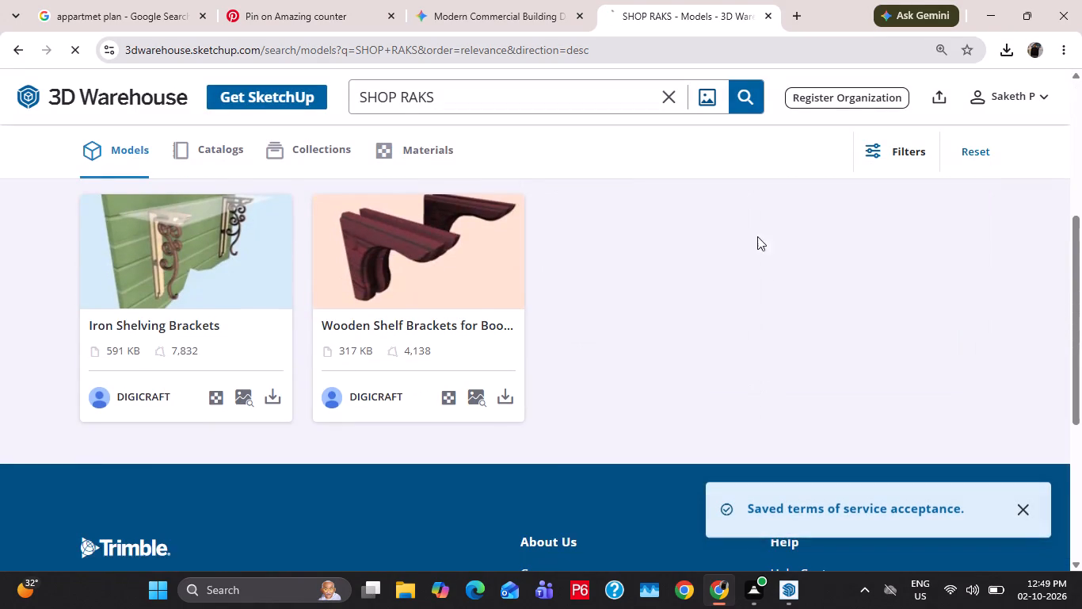
pyautogui.scroll(3, 727, 271)
pyautogui.click(732, 377)
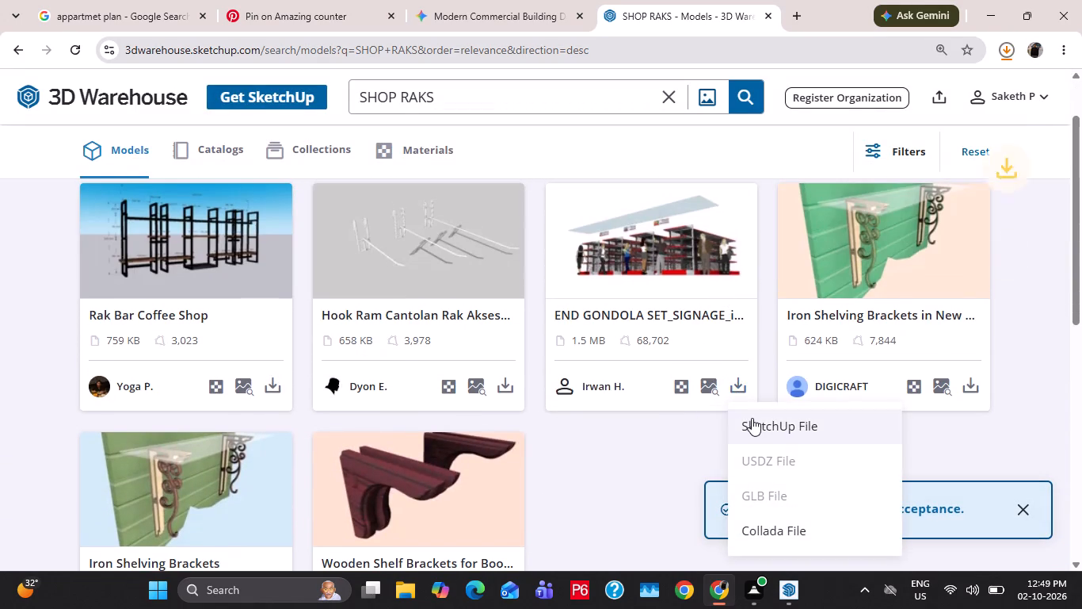
pyautogui.click(752, 418)
pyautogui.click(897, 141)
pyautogui.click(901, 133)
pyautogui.click(911, 113)
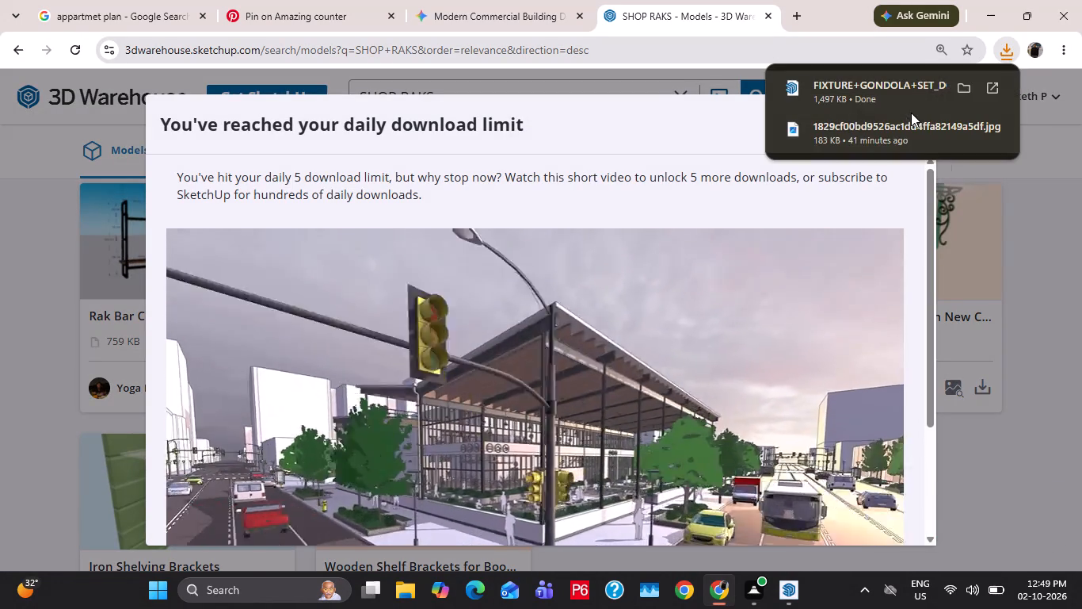
# Bring the downloaded gondola shelving file into the SketchUp model and place it beside the front paving.
pyautogui.moveTo(914, 91); pyautogui.dragTo(762, 447)
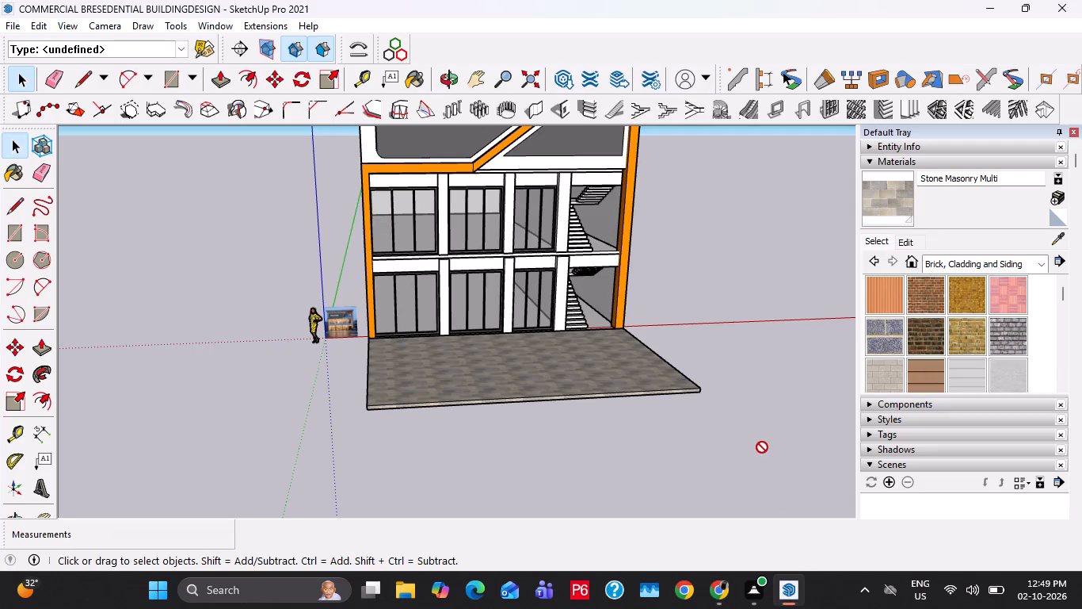
pyautogui.moveTo(762, 447); pyautogui.dragTo(768, 360)
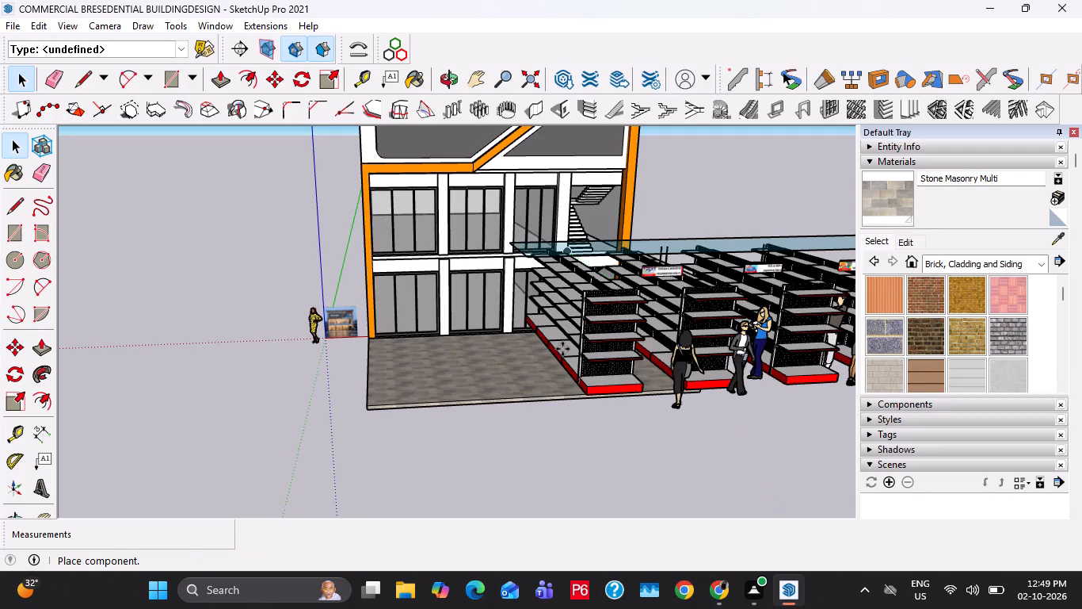
# Move the gondola shelving set by its front shelf corner about 56' 5" to open ground beside the building's stair side.
pyautogui.scroll(-2, 562, 349)
pyautogui.moveTo(702, 350); pyautogui.dragTo(664, 444, button='middle')
pyautogui.scroll(-7, 623, 377)
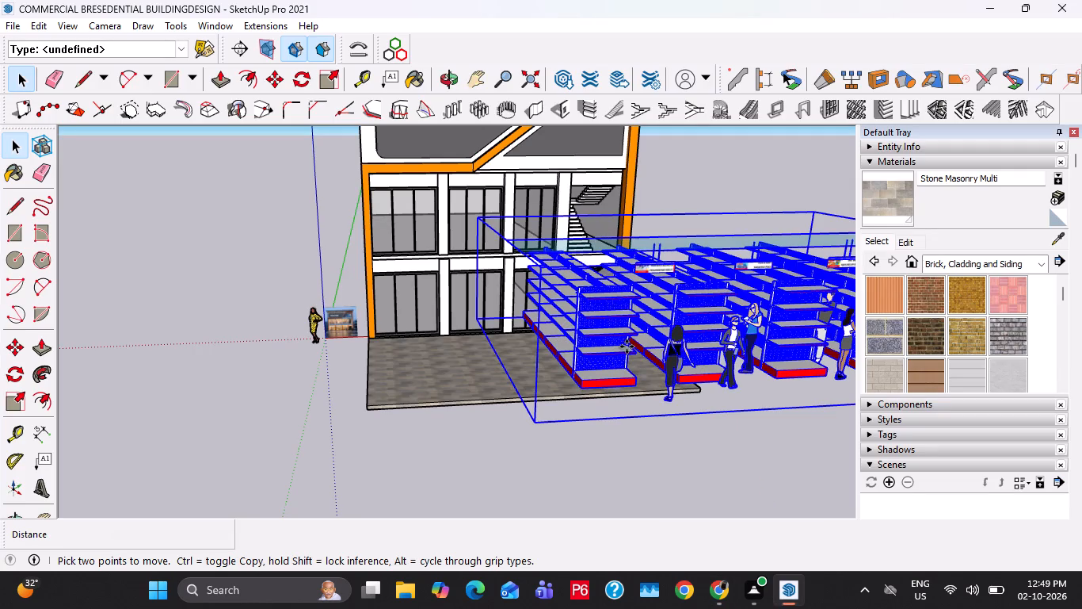
pyautogui.scroll(-2, 627, 347)
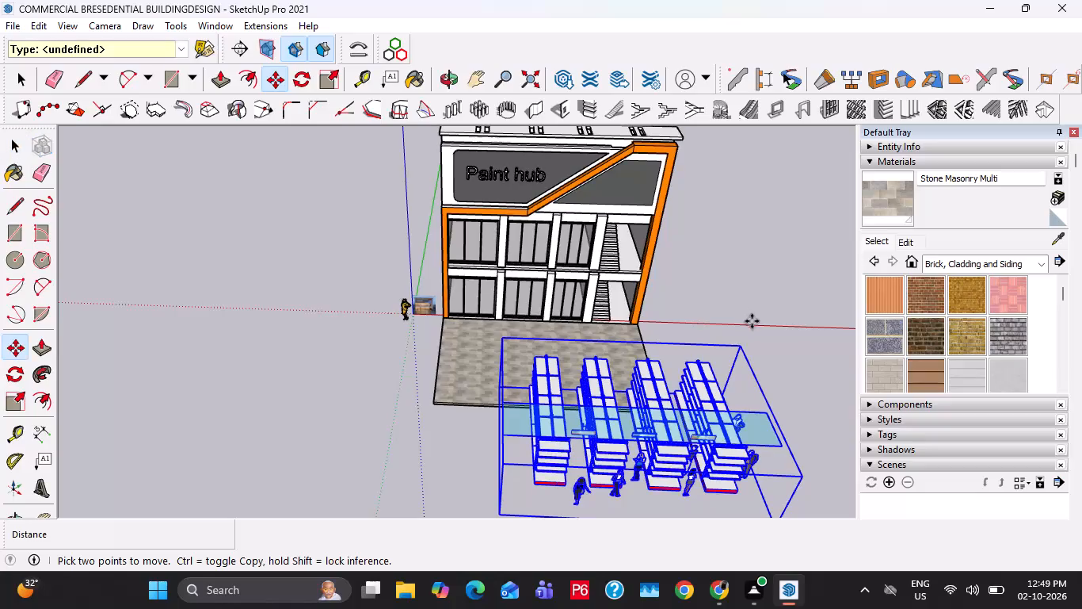
pyautogui.scroll(-5, 750, 331)
pyautogui.moveTo(718, 340); pyautogui.dragTo(882, 336, button='middle')
pyautogui.scroll(5, 642, 381)
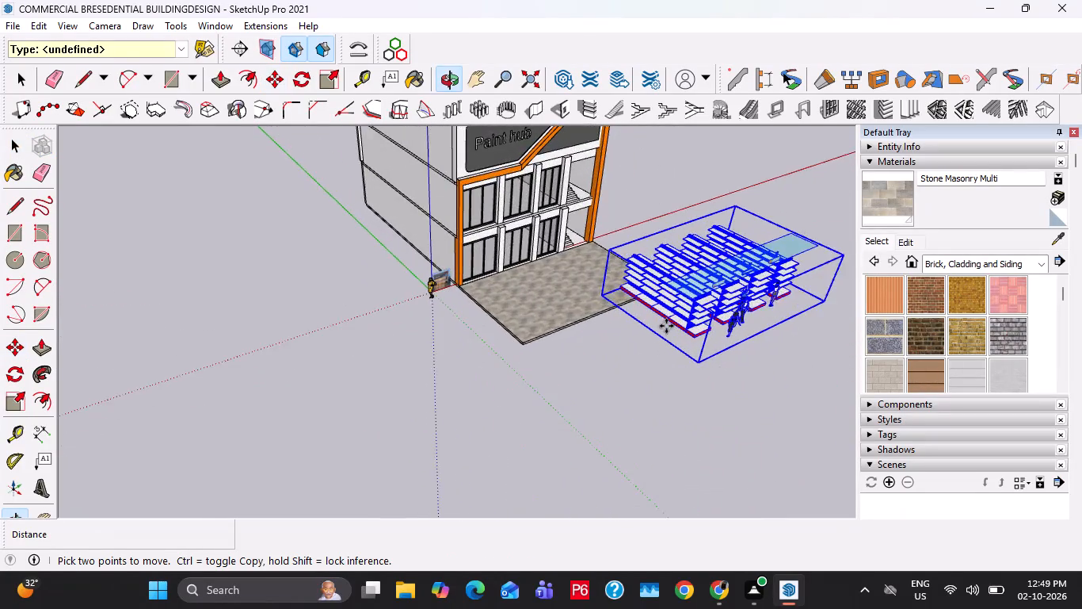
pyautogui.scroll(16, 666, 326)
pyautogui.click(691, 343)
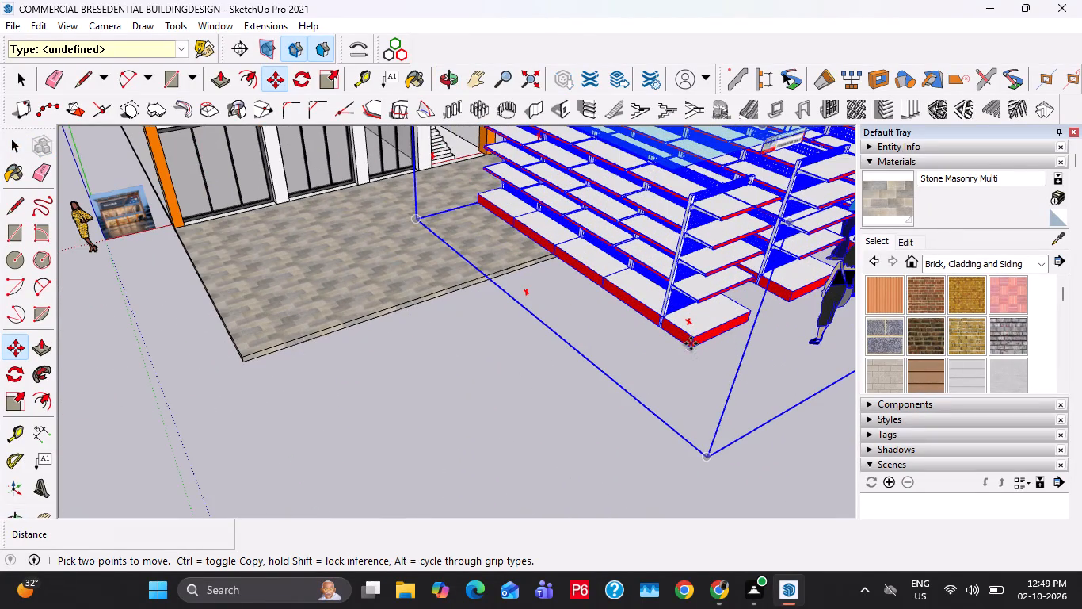
pyautogui.scroll(-3, 677, 175)
pyautogui.moveTo(668, 190); pyautogui.dragTo(554, 249, button='middle')
pyautogui.keyDown('shift'); pyautogui.moveTo(700, 193); pyautogui.dragTo(692, 207, button='middle'); pyautogui.keyUp('shift')
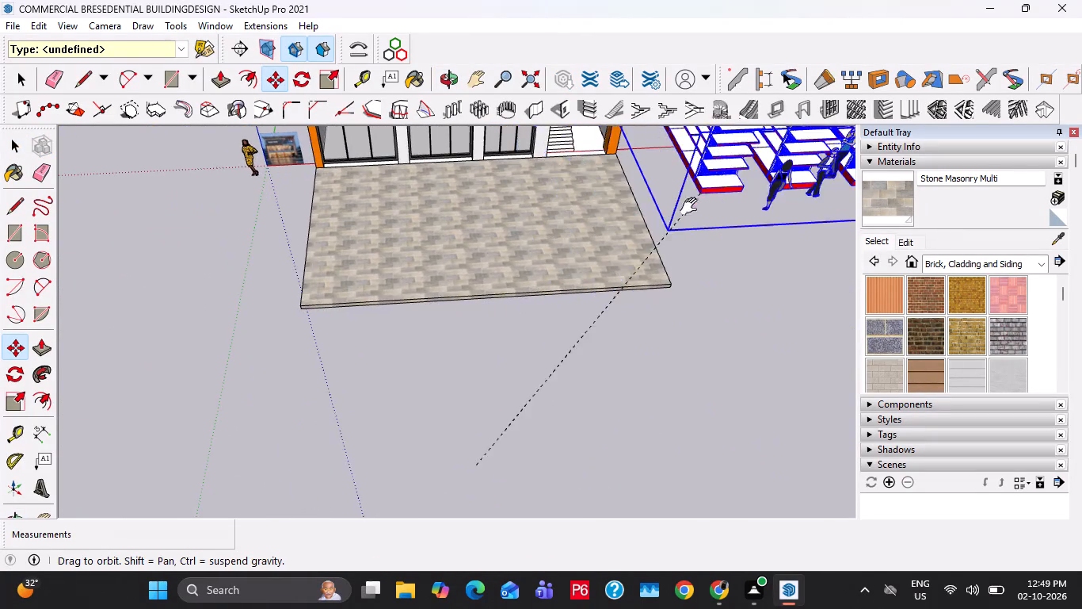
pyautogui.keyDown('shift'); pyautogui.moveTo(692, 207); pyautogui.dragTo(493, 335, button='middle'); pyautogui.keyUp('shift')
pyautogui.scroll(3, 649, 244)
pyautogui.click(613, 233)
pyautogui.press('space')
pyautogui.press('space')
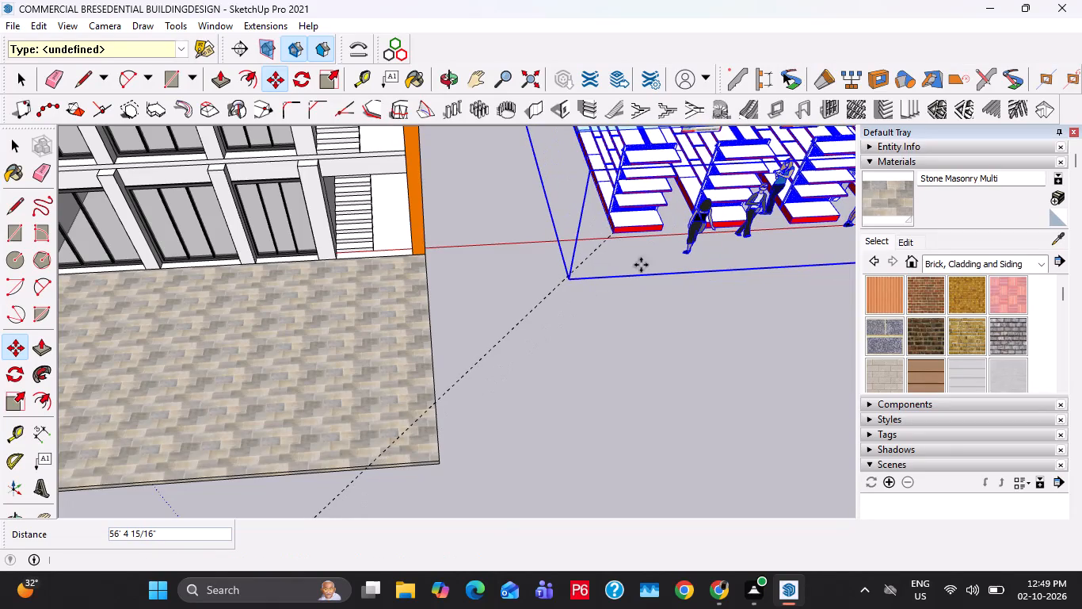
pyautogui.press('space')
pyautogui.press('space')
pyautogui.press('space')
pyautogui.press('space')
pyautogui.press('space')
pyautogui.press('space')
pyautogui.click(570, 362)
# Deselect the shelving set and examine its racks and people figures beside the building, up close and from above.
pyautogui.scroll(2, 699, 261)
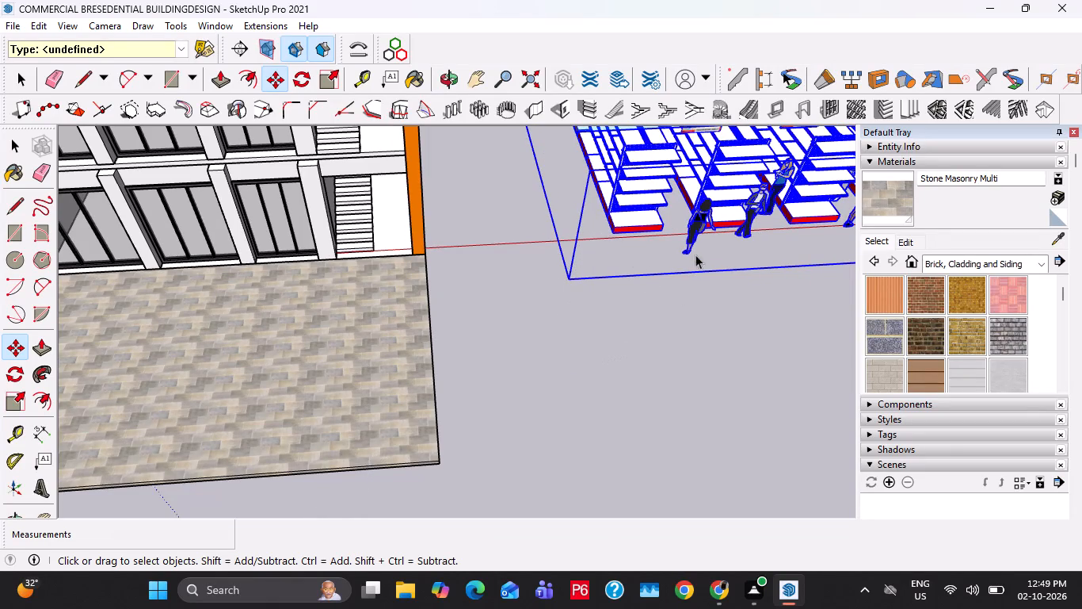
pyautogui.scroll(8, 695, 255)
pyautogui.click(581, 417)
pyautogui.scroll(-3, 541, 324)
pyautogui.keyDown('shift'); pyautogui.moveTo(593, 258); pyautogui.dragTo(425, 390, button='middle'); pyautogui.keyUp('shift')
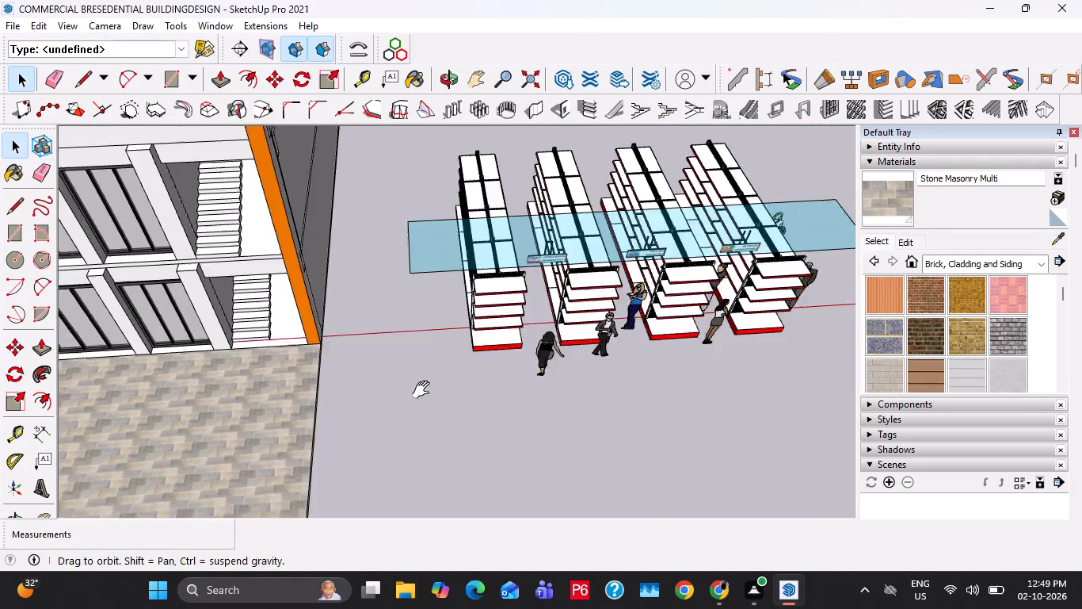
pyautogui.keyDown('shift'); pyautogui.moveTo(425, 390); pyautogui.dragTo(426, 381, button='middle'); pyautogui.keyUp('shift')
pyautogui.moveTo(519, 304); pyautogui.dragTo(497, 150, button='middle')
pyautogui.scroll(10, 494, 224)
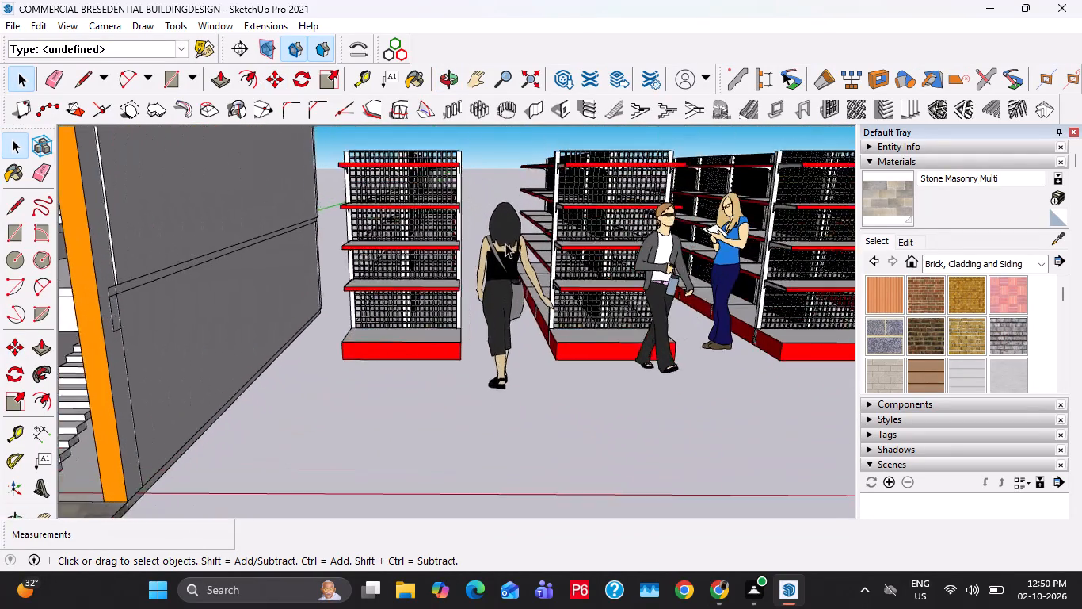
pyautogui.scroll(14, 505, 243)
pyautogui.scroll(-18, 425, 241)
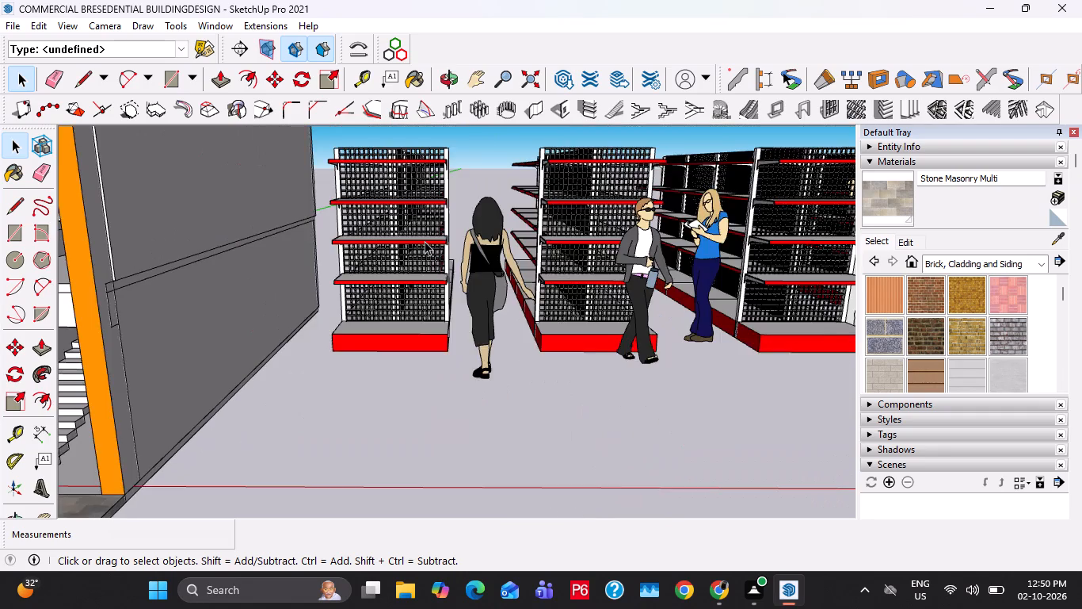
pyautogui.scroll(-7, 425, 241)
pyautogui.scroll(-1, 491, 224)
pyautogui.moveTo(504, 216); pyautogui.dragTo(508, 335, button='middle')
pyautogui.scroll(4, 499, 324)
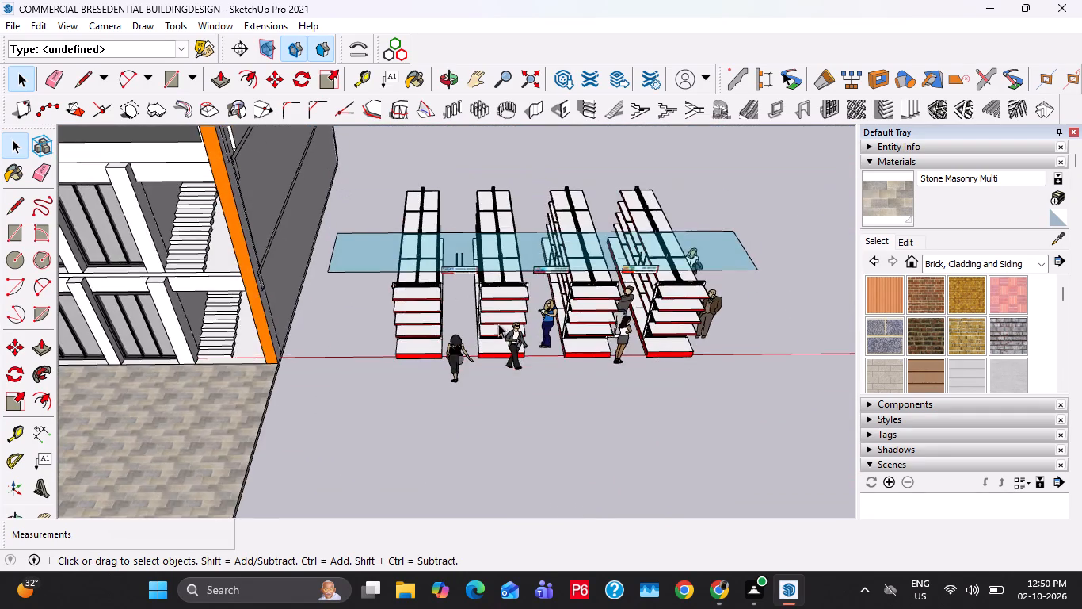
# Scale the whole gondola shelving set uniformly to 0.50 from its far upper corner.
pyautogui.click(493, 269)
pyautogui.scroll(-12, 503, 253)
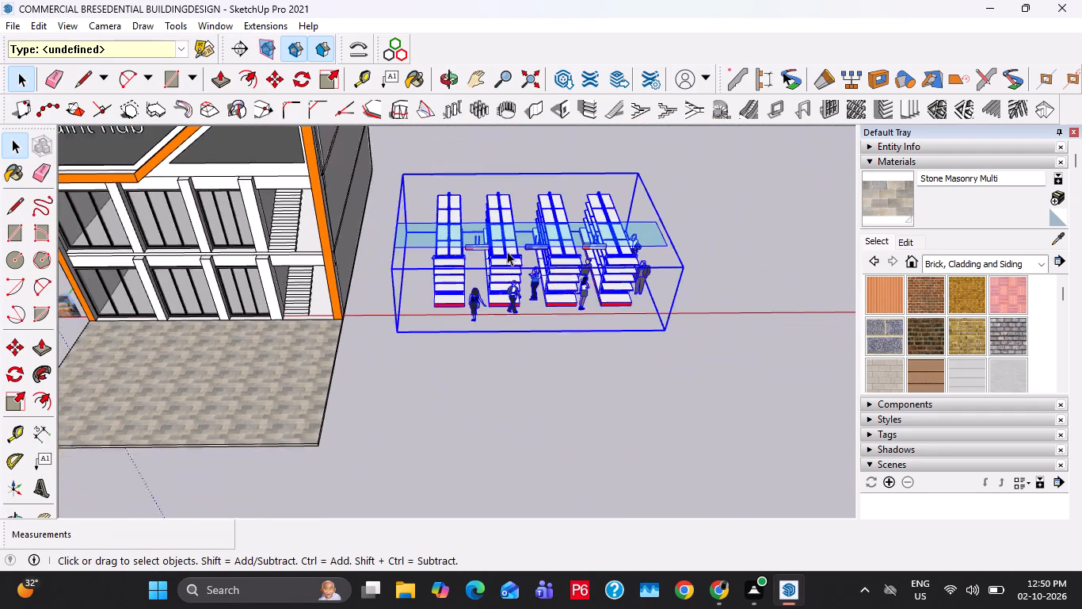
pyautogui.scroll(-5, 545, 246)
pyautogui.press('s')
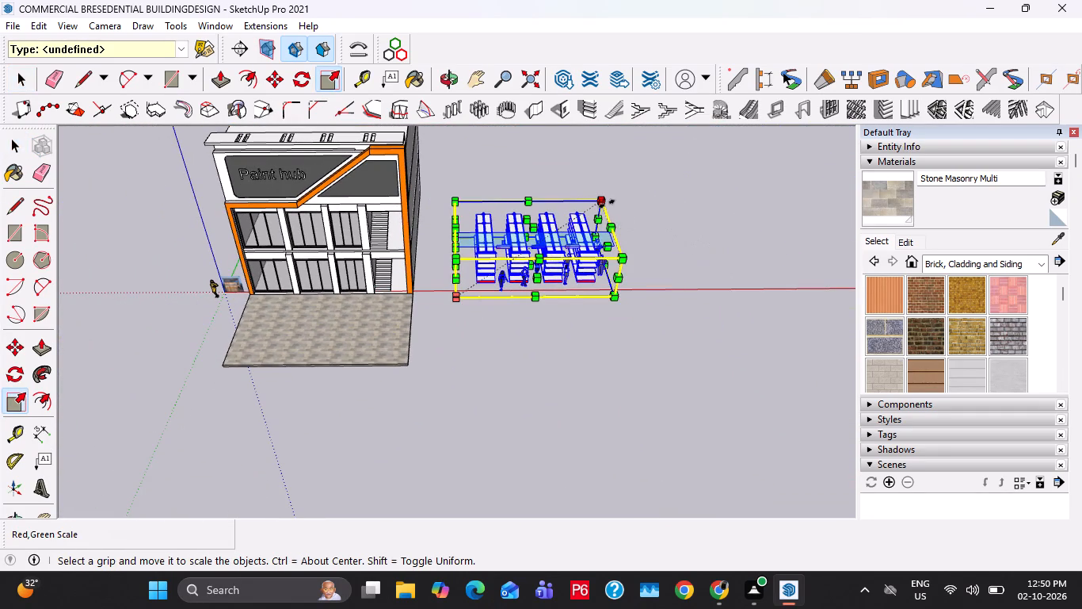
pyautogui.click(606, 203)
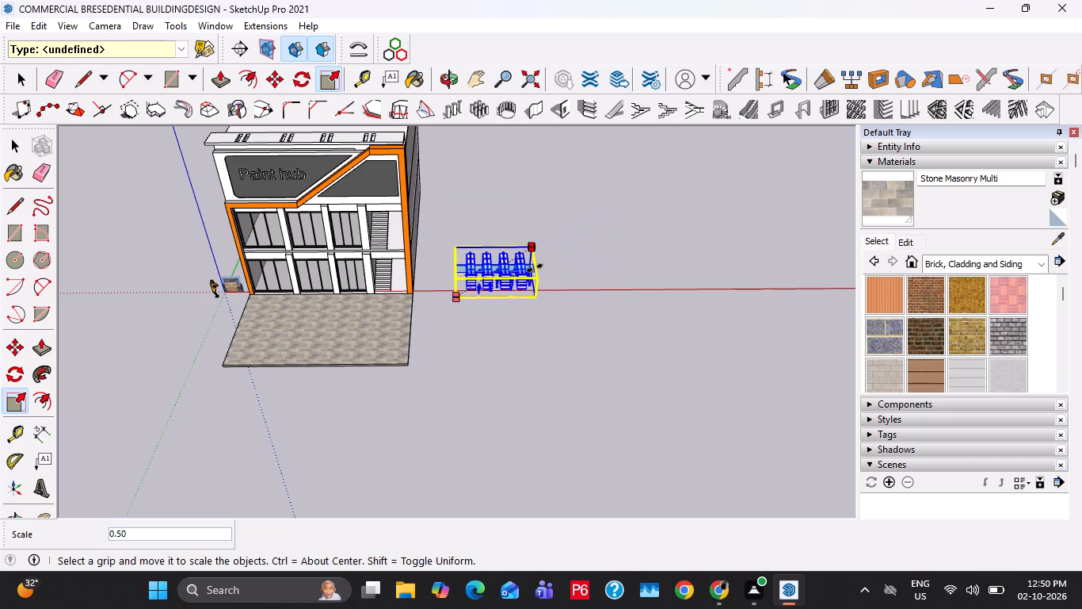
pyautogui.click(541, 262)
pyautogui.press('space')
pyautogui.press('space')
pyautogui.press('space')
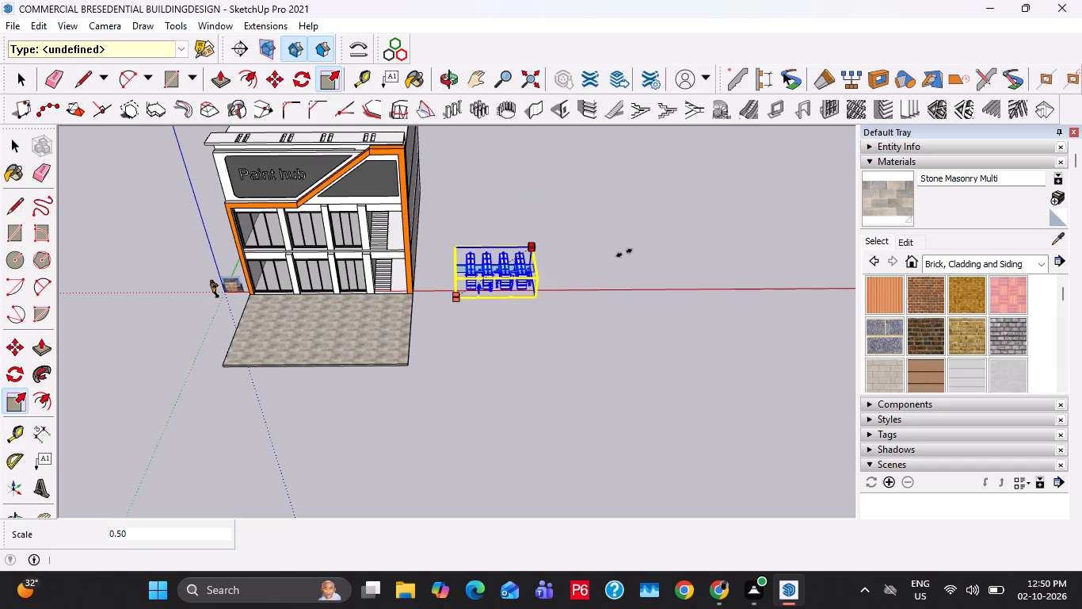
pyautogui.click(624, 253)
pyautogui.scroll(3, 524, 316)
pyautogui.click(463, 347)
pyautogui.press('Escape')
pyautogui.press('Escape')
# Move the gondola shelving set by its front shelf corner about 57' 10" into the ground-floor shop, against the side wall opposite the stairs.
pyautogui.scroll(2, 389, 335)
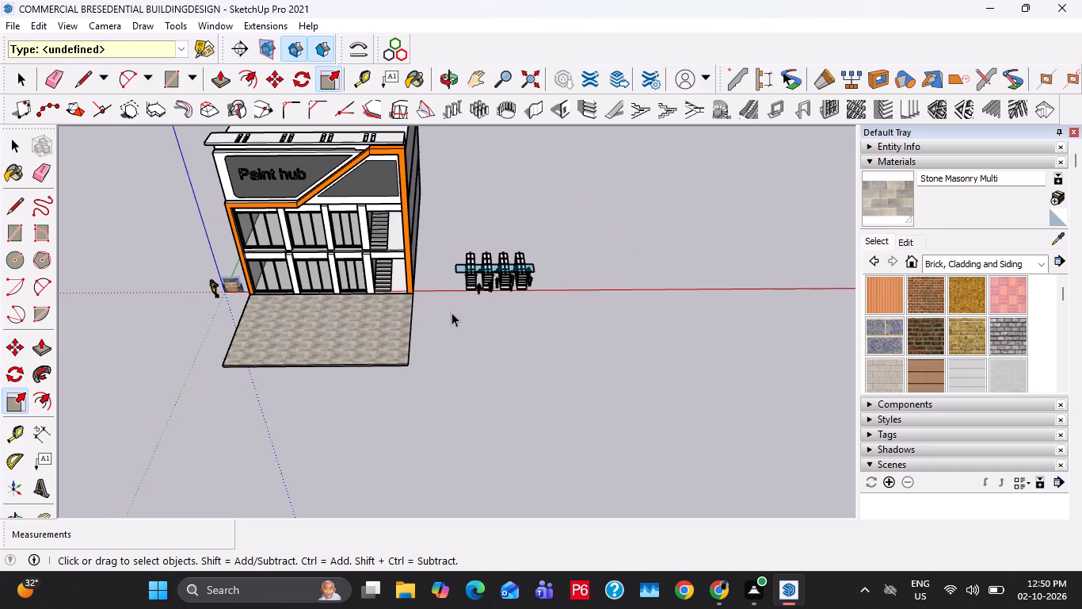
pyautogui.scroll(15, 451, 312)
pyautogui.scroll(12, 499, 266)
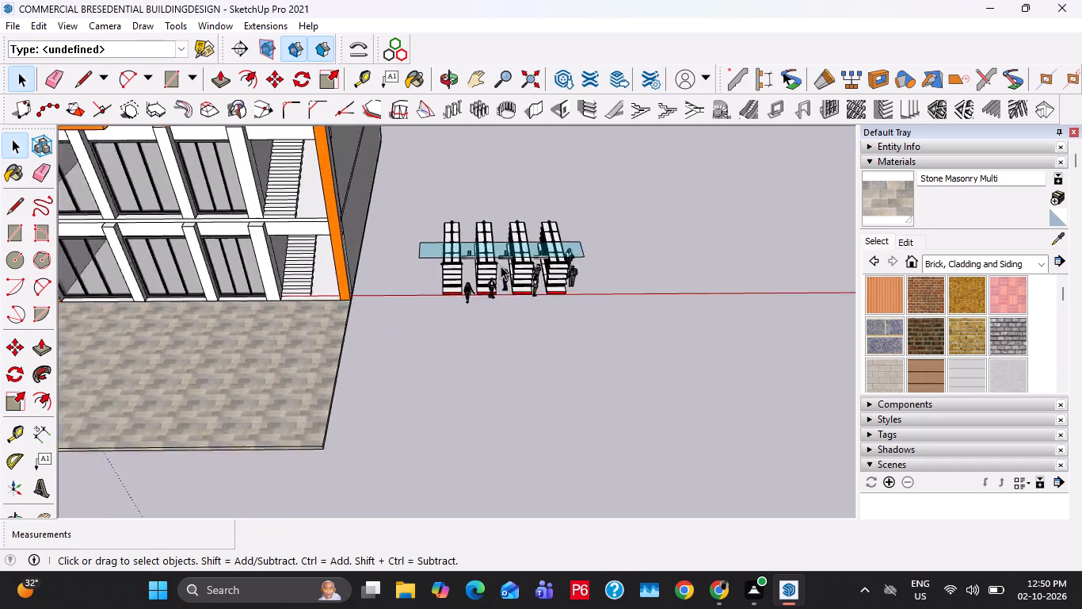
pyautogui.scroll(12, 501, 266)
pyautogui.scroll(-11, 491, 264)
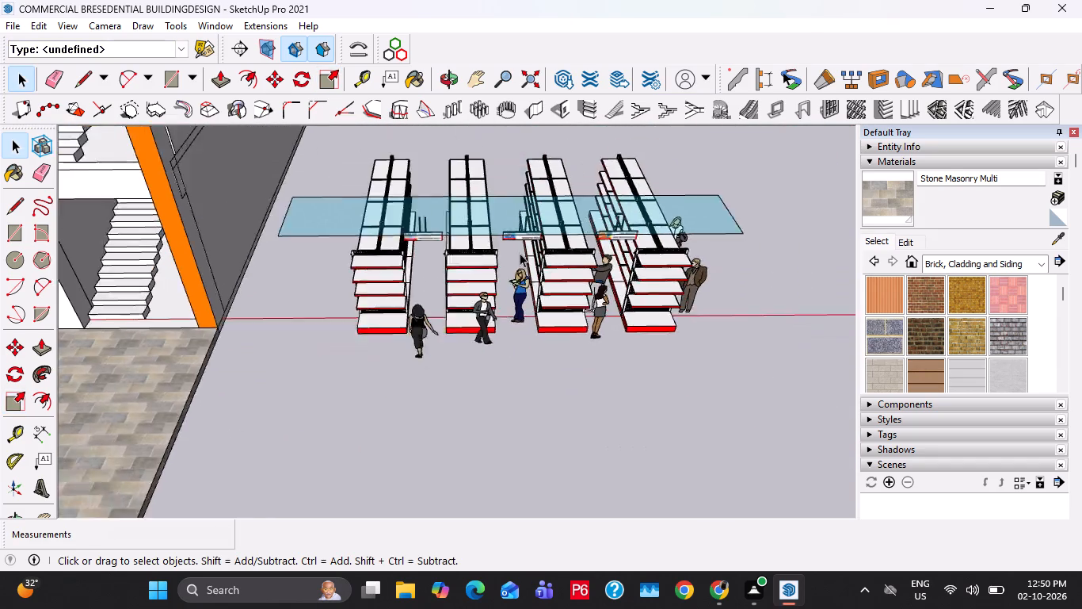
pyautogui.scroll(-1, 520, 253)
pyautogui.click(452, 320)
pyautogui.scroll(12, 423, 320)
pyautogui.scroll(-4, 421, 293)
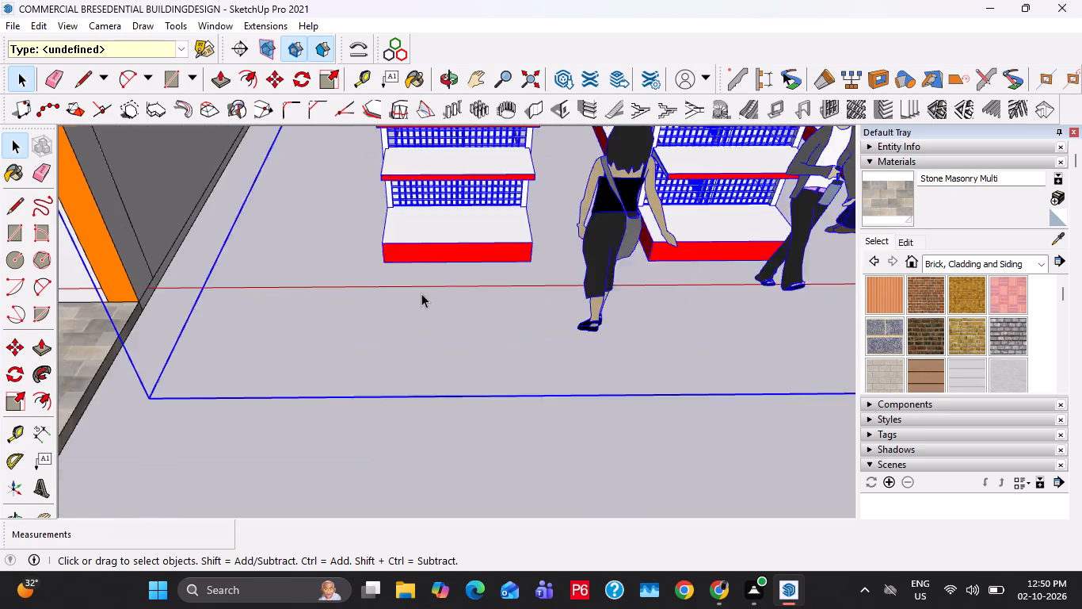
pyautogui.scroll(-1, 421, 293)
pyautogui.press('m')
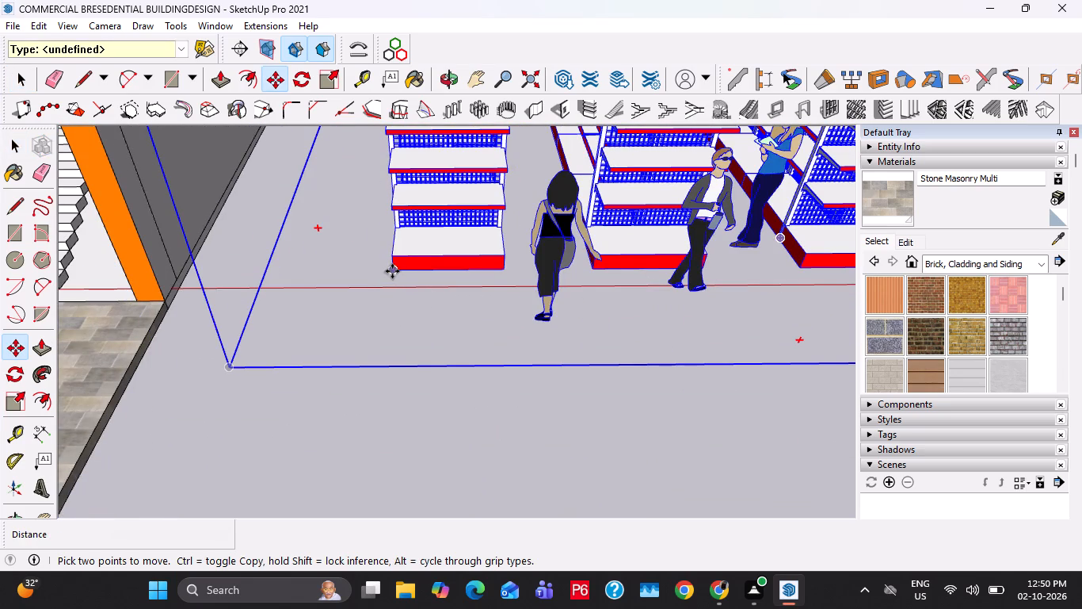
pyautogui.click(392, 271)
pyautogui.scroll(-10, 810, 244)
pyautogui.keyDown('shift'); pyautogui.moveTo(461, 264); pyautogui.dragTo(1081, 298, button='middle'); pyautogui.keyUp('shift')
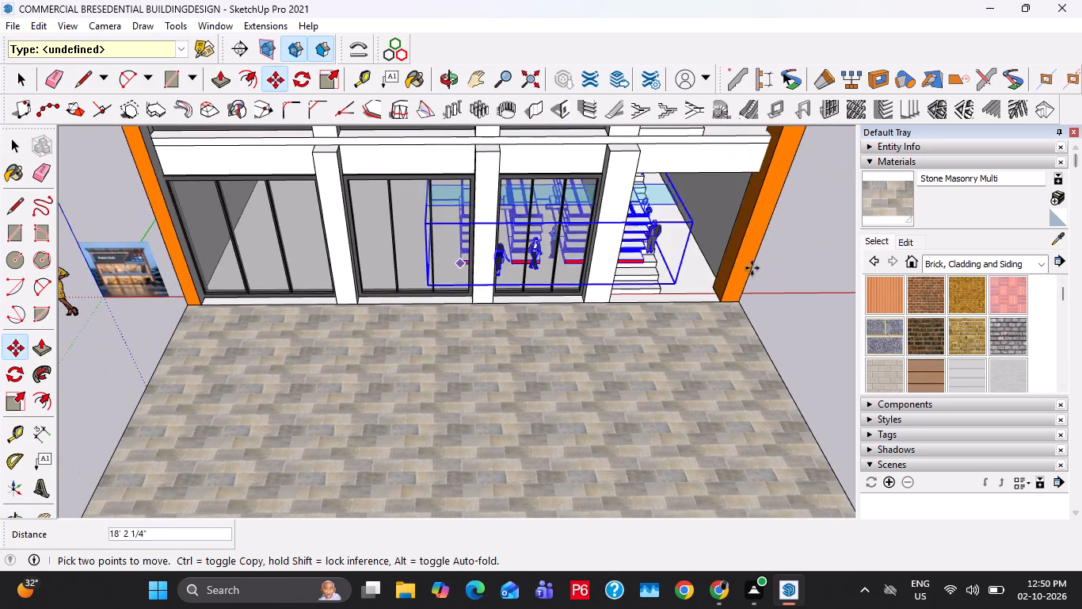
pyautogui.scroll(9, 712, 269)
pyautogui.keyDown('shift'); pyautogui.moveTo(158, 242); pyautogui.dragTo(870, 240, button='middle'); pyautogui.keyUp('shift')
pyautogui.scroll(6, 752, 257)
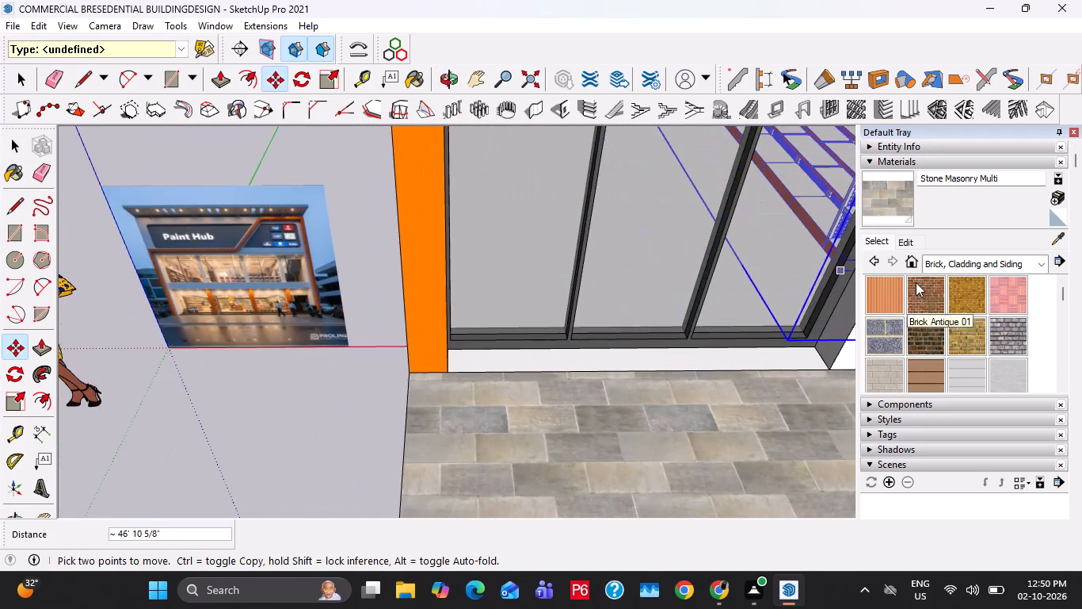
pyautogui.scroll(20, 916, 282)
pyautogui.scroll(9, 916, 282)
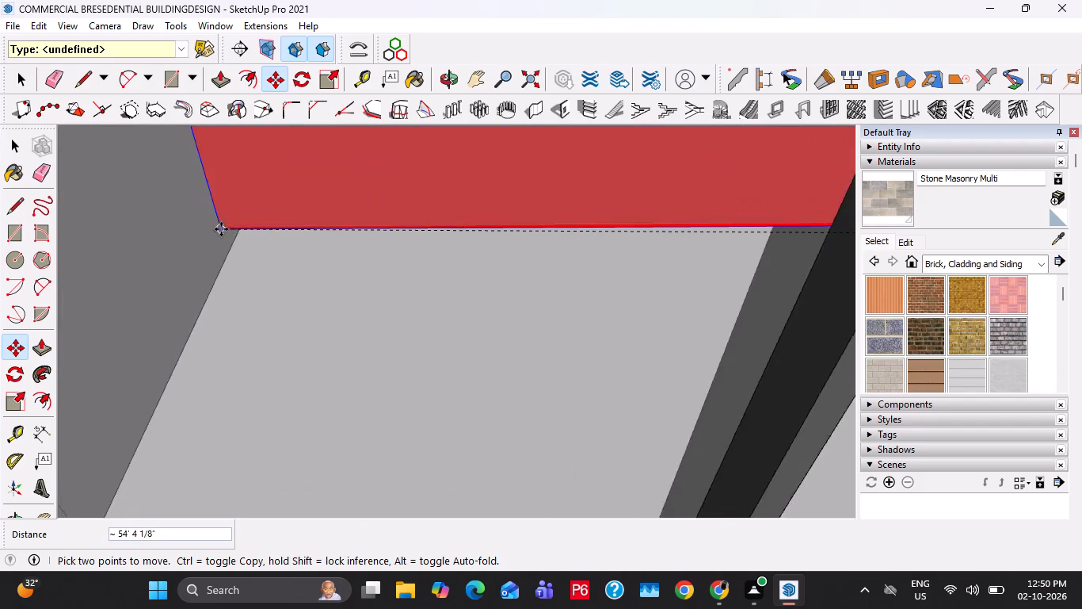
pyautogui.scroll(20, 221, 229)
pyautogui.scroll(7, 221, 229)
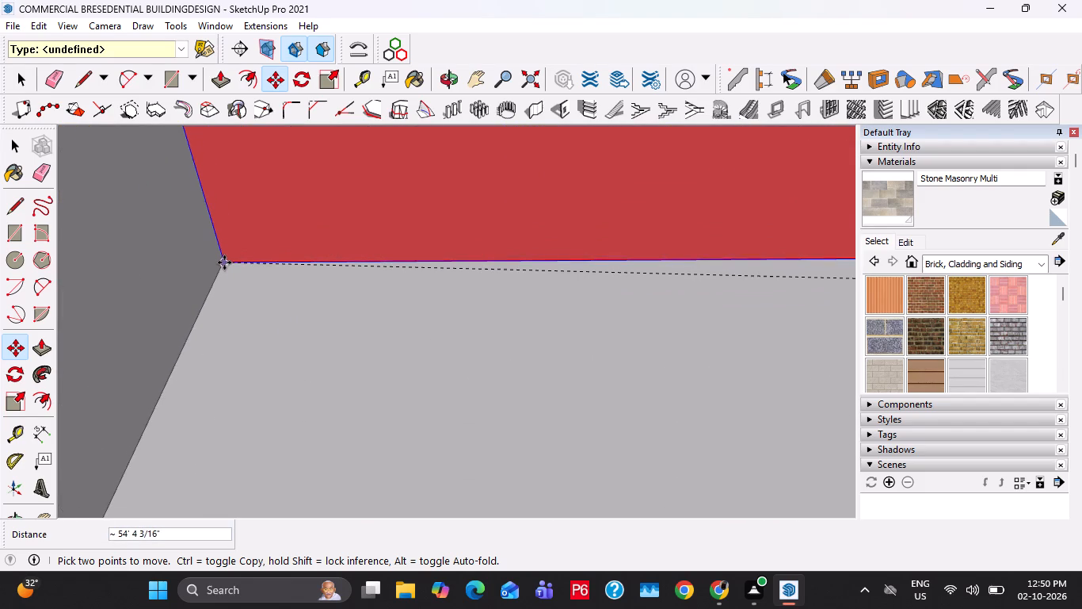
pyautogui.scroll(11, 224, 262)
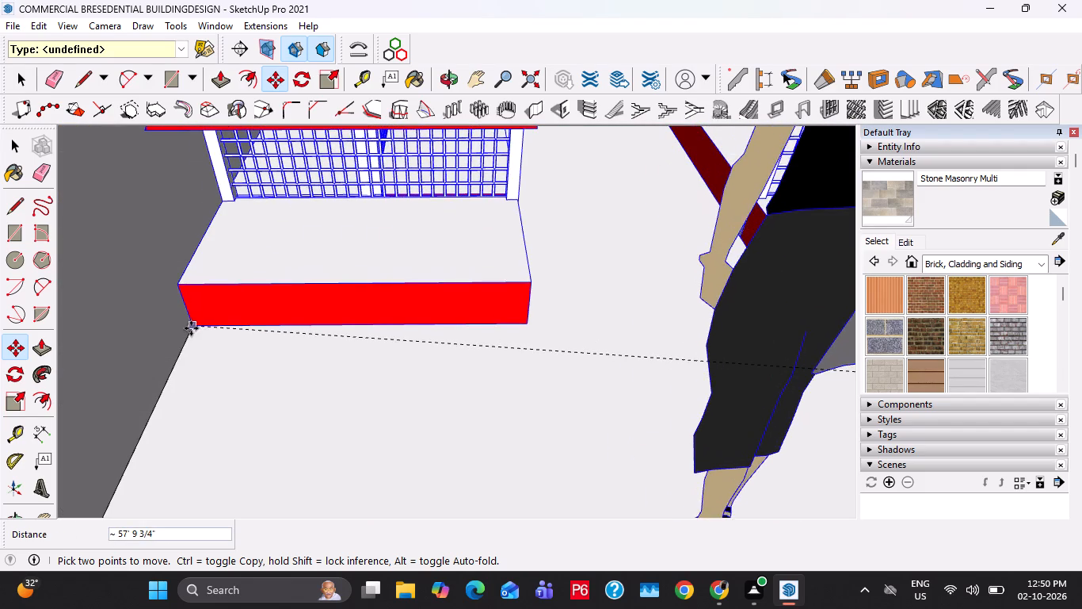
pyautogui.click(191, 328)
pyautogui.scroll(-18, 326, 239)
pyautogui.press('space')
pyautogui.press('space')
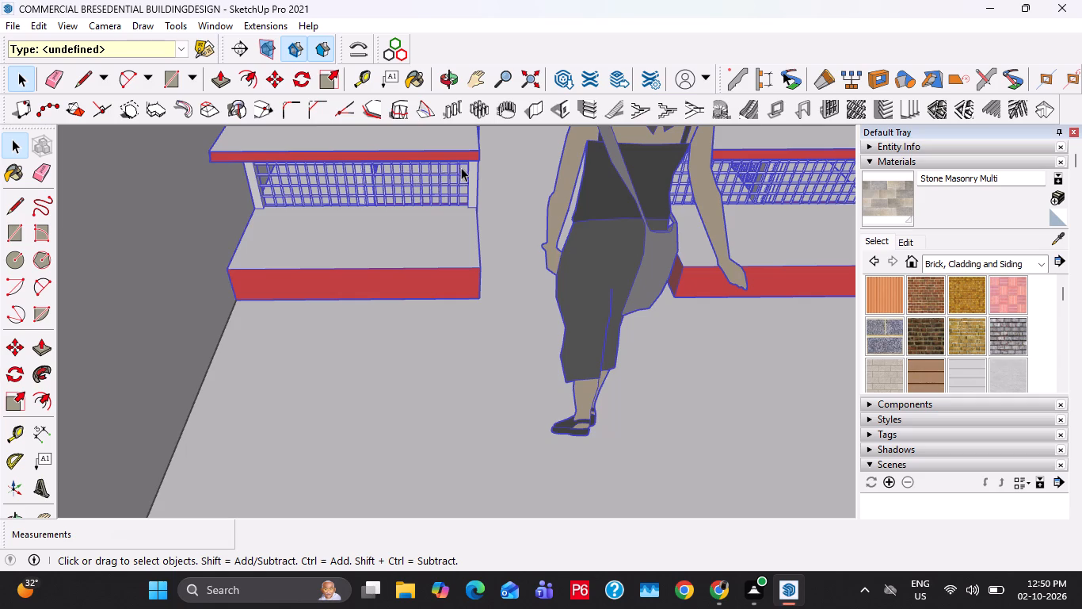
# Scale the ground-floor shelving set uniformly to 2.00 from its far upper corner so it fills the shop.
pyautogui.scroll(-6, 459, 167)
pyautogui.scroll(-20, 536, 255)
pyautogui.scroll(-12, 536, 255)
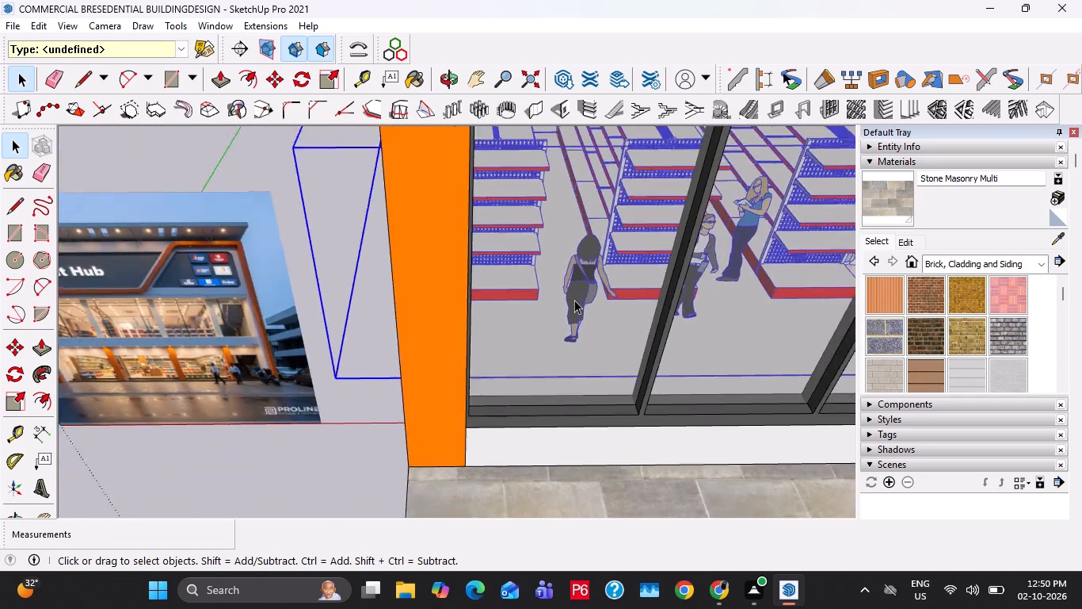
pyautogui.scroll(-20, 574, 300)
pyautogui.scroll(-15, 574, 300)
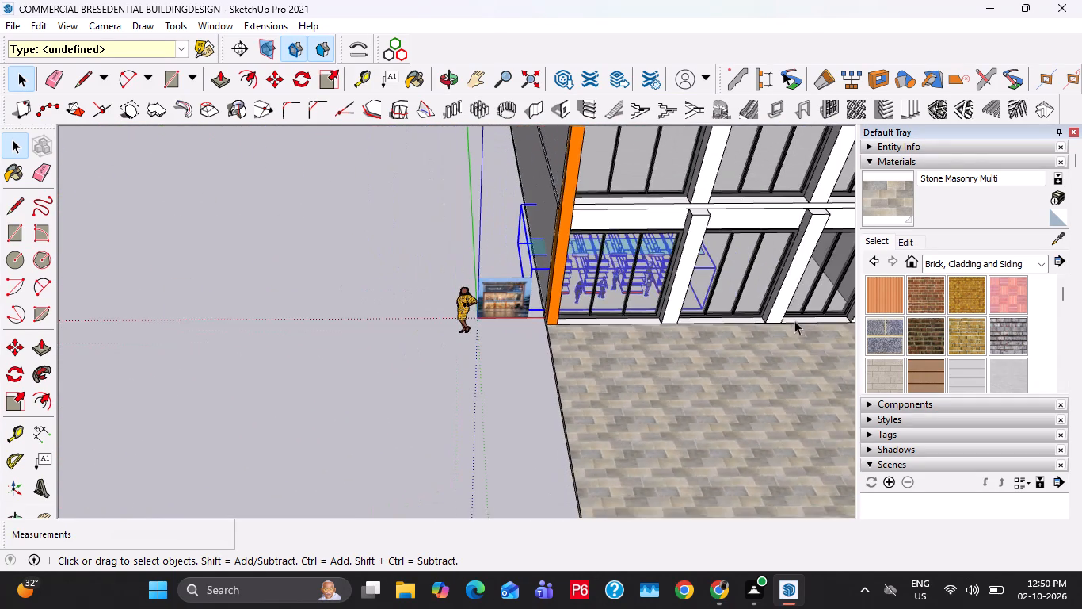
pyautogui.moveTo(794, 322); pyautogui.dragTo(756, 190, button='middle')
pyautogui.keyDown('shift'); pyautogui.moveTo(716, 331); pyautogui.dragTo(618, 335, button='middle'); pyautogui.keyUp('shift')
pyautogui.press('s')
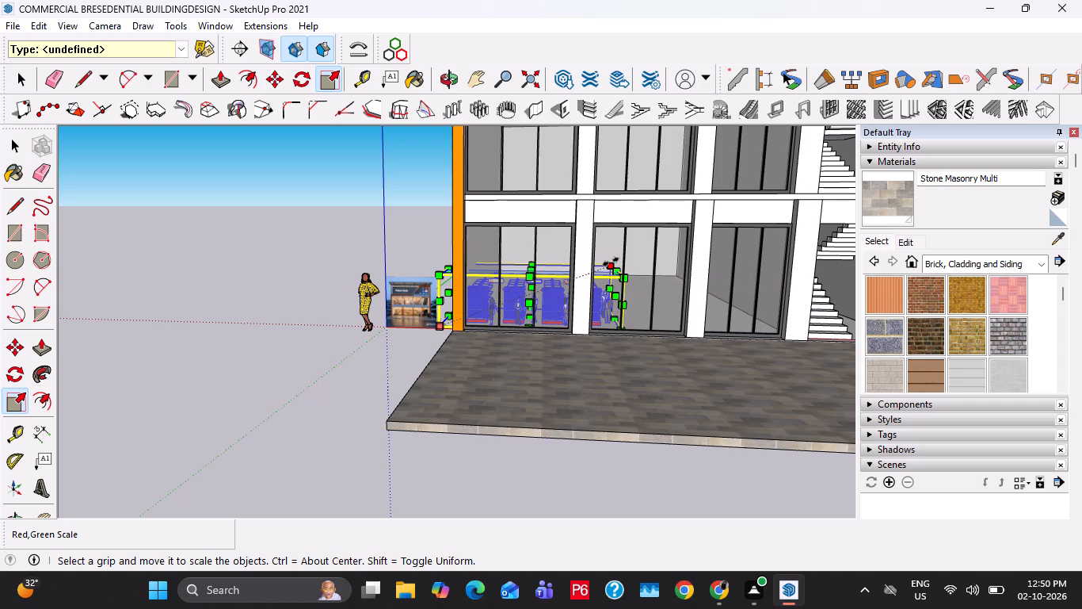
pyautogui.click(611, 262)
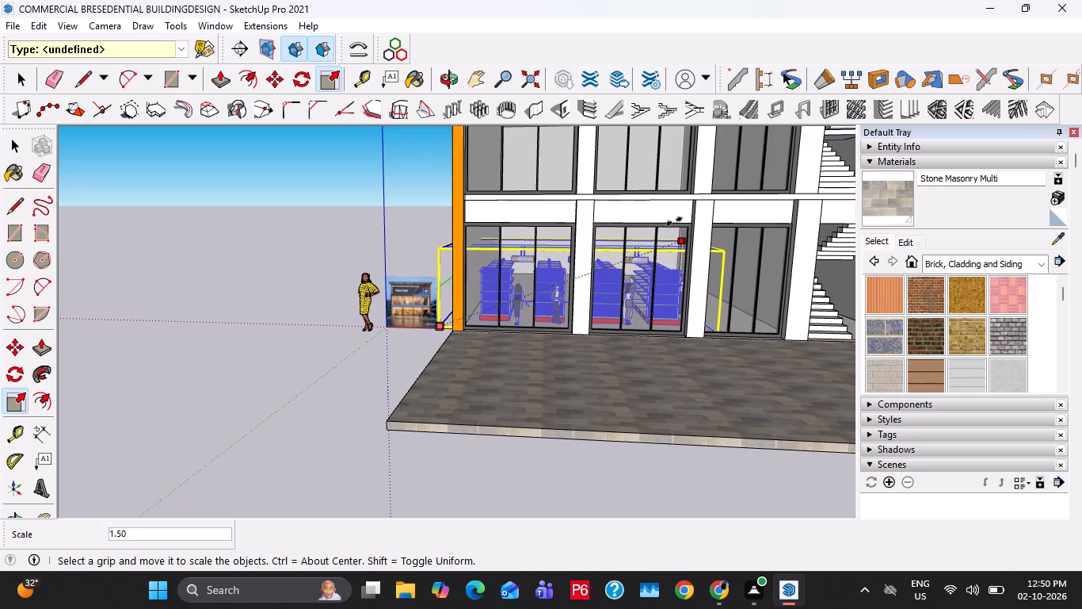
pyautogui.click(727, 174)
pyautogui.press('space')
pyautogui.press('space')
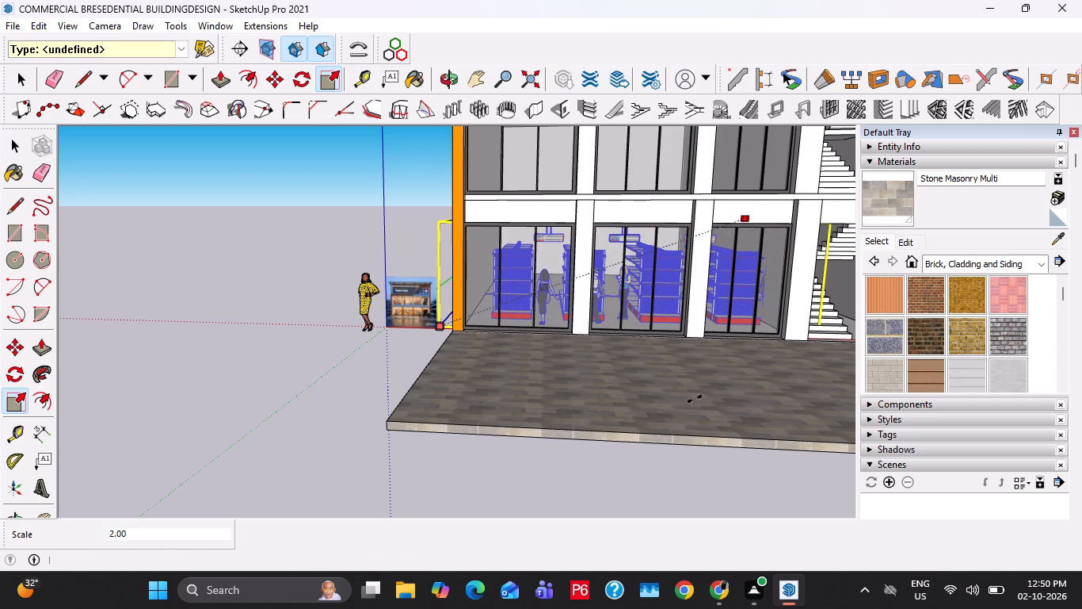
pyautogui.press('space')
pyautogui.press('space')
pyautogui.press('space')
pyautogui.press('space')
pyautogui.press('space')
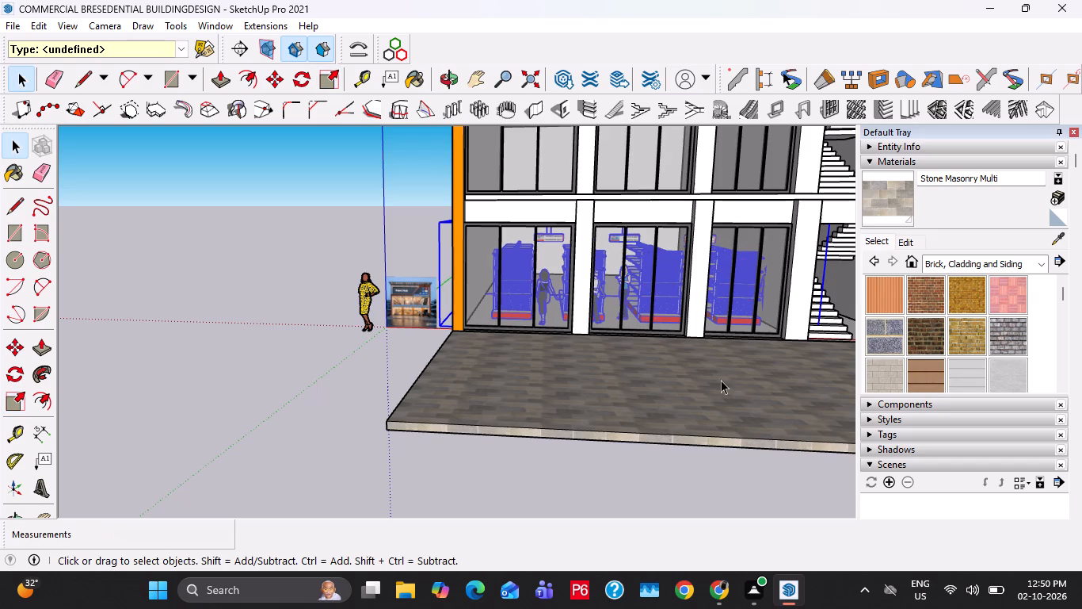
# Move the enlarged shelving set 1' toward the side wall opposite the stairs.
pyautogui.press('m')
pyautogui.click(744, 400)
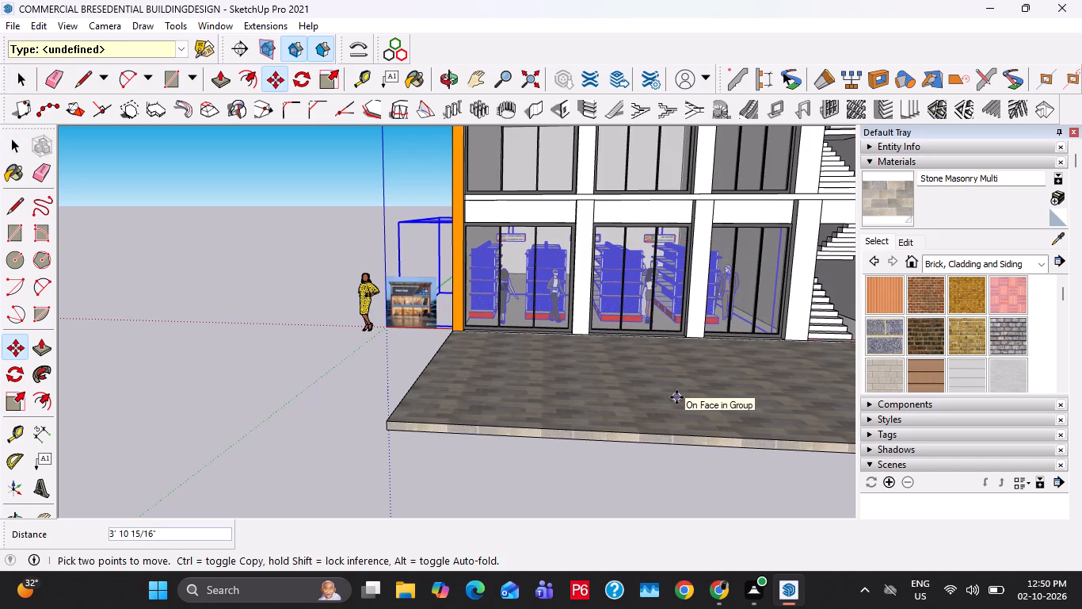
pyautogui.write("1'")
pyautogui.press('Return')
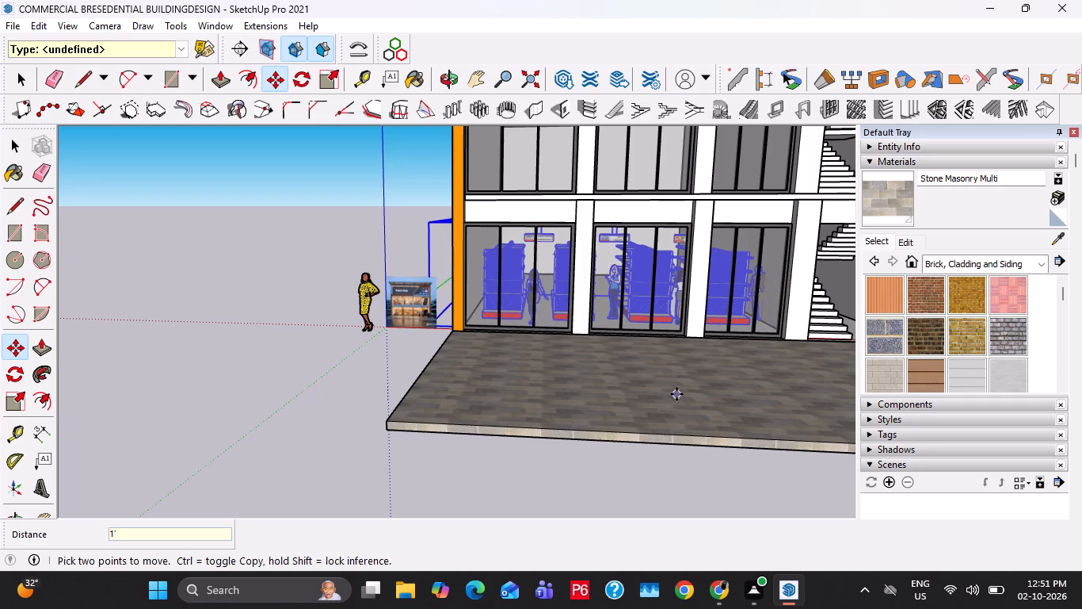
pyautogui.press('space')
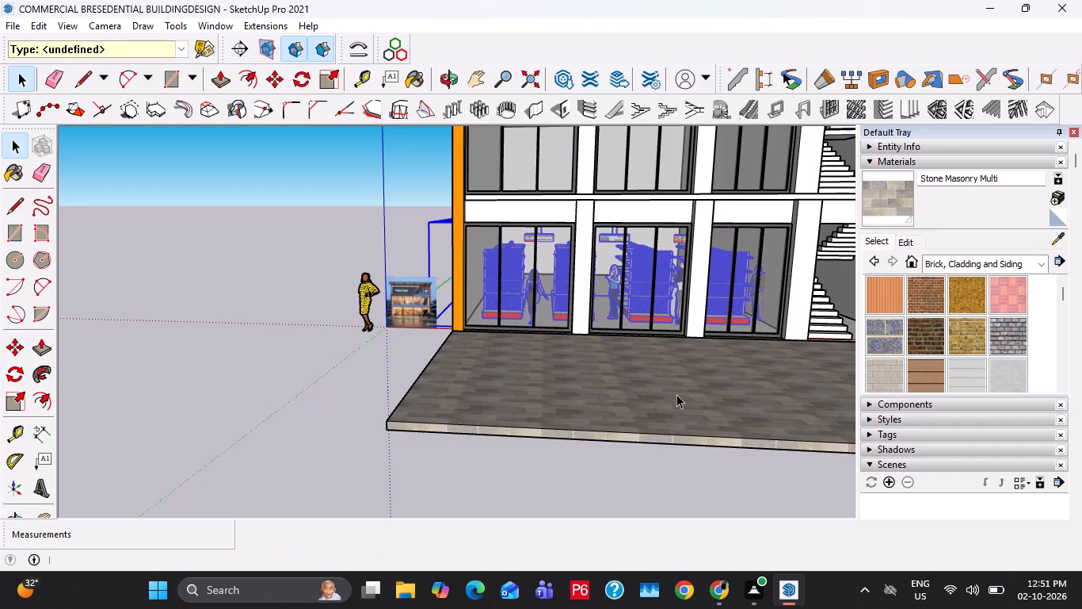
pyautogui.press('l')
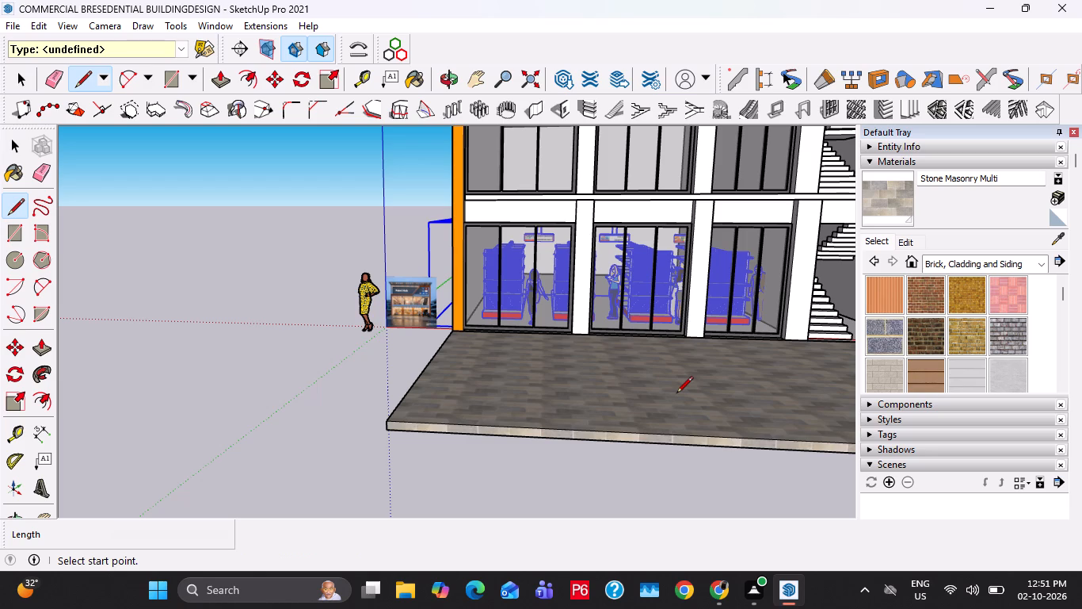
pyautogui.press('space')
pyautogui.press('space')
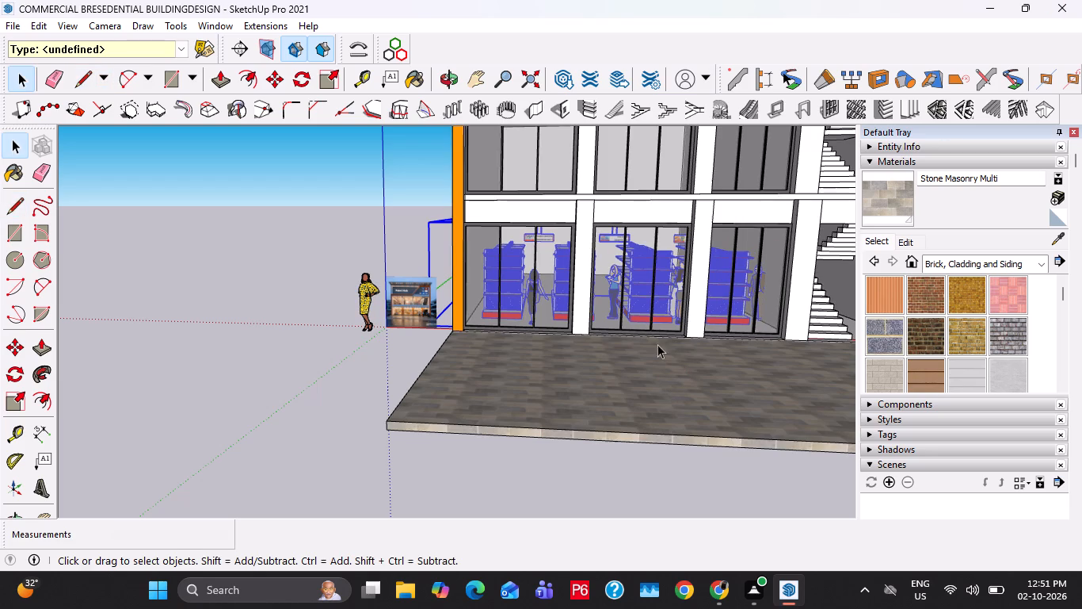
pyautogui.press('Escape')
# Copy the shelving set straight up about 12' 8" to the upper shop floor, referencing the facade opening corners beside the orange frame.
pyautogui.press('m')
pyautogui.scroll(4, 486, 266)
pyautogui.moveTo(489, 289); pyautogui.dragTo(378, 335, button='middle')
pyautogui.scroll(13, 417, 367)
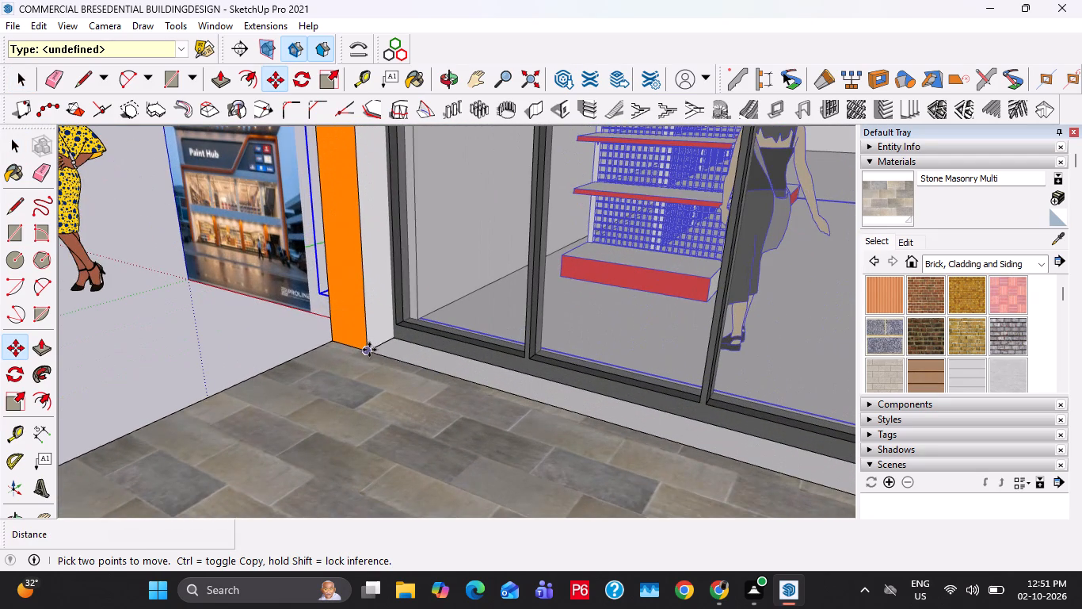
pyautogui.click(368, 348)
pyautogui.scroll(-3, 354, 218)
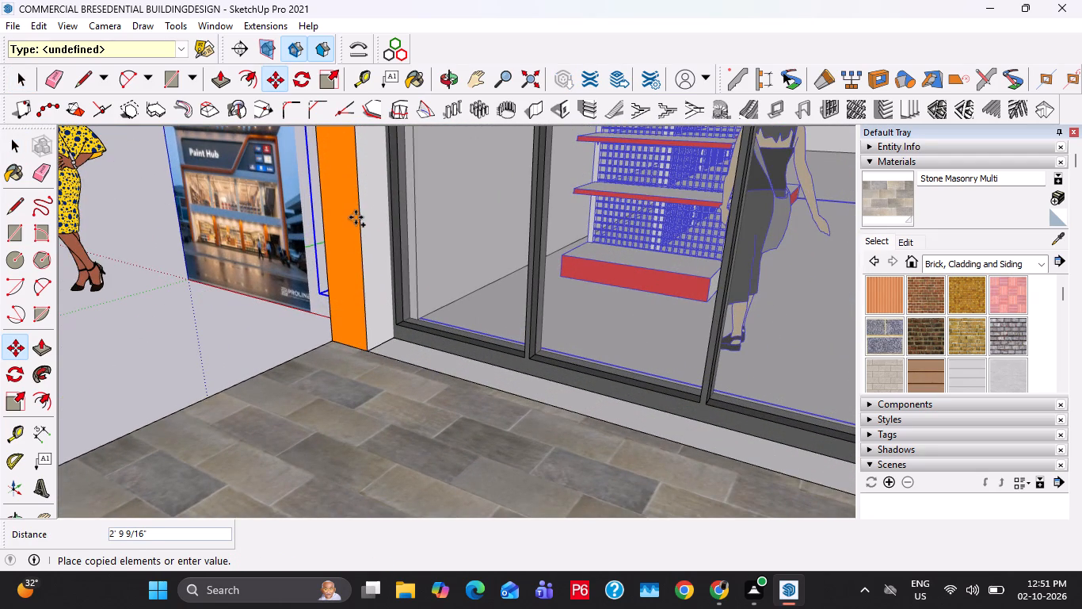
pyautogui.scroll(-12, 356, 217)
pyautogui.keyDown('shift'); pyautogui.moveTo(372, 198); pyautogui.dragTo(392, 390, button='middle'); pyautogui.keyUp('shift')
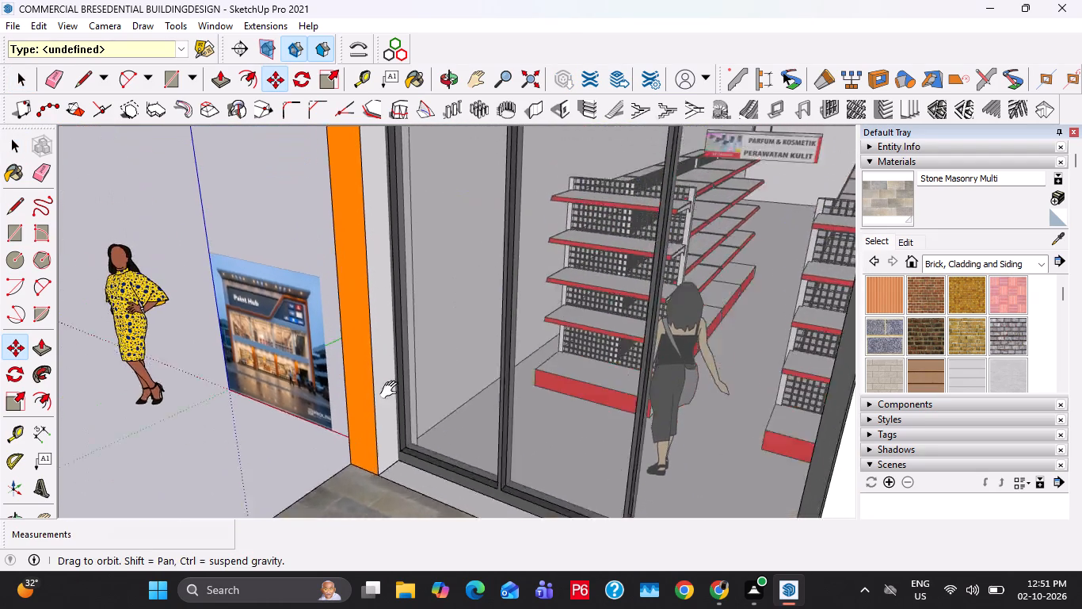
pyautogui.keyDown('shift'); pyautogui.moveTo(392, 390); pyautogui.dragTo(408, 515, button='middle'); pyautogui.keyUp('shift')
pyautogui.keyDown('shift'); pyautogui.moveTo(451, 258); pyautogui.dragTo(426, 463, button='middle'); pyautogui.keyUp('shift')
pyautogui.scroll(2, 394, 353)
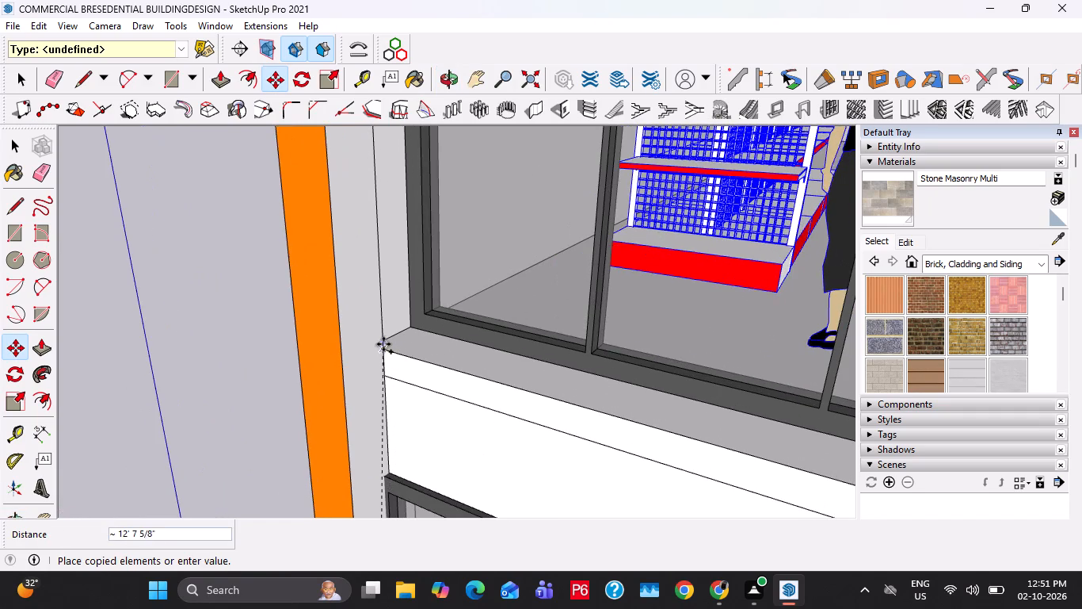
pyautogui.click(383, 344)
pyautogui.moveTo(612, 320); pyautogui.dragTo(720, 229, button='middle')
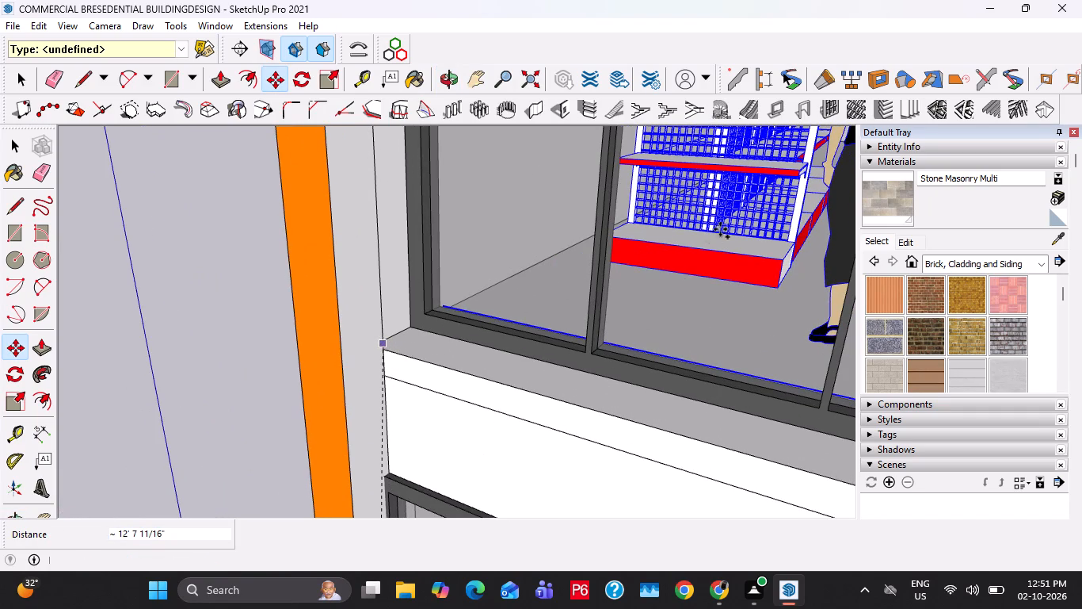
pyautogui.moveTo(720, 229); pyautogui.dragTo(731, 218, button='middle')
pyautogui.press('space')
pyautogui.press('space')
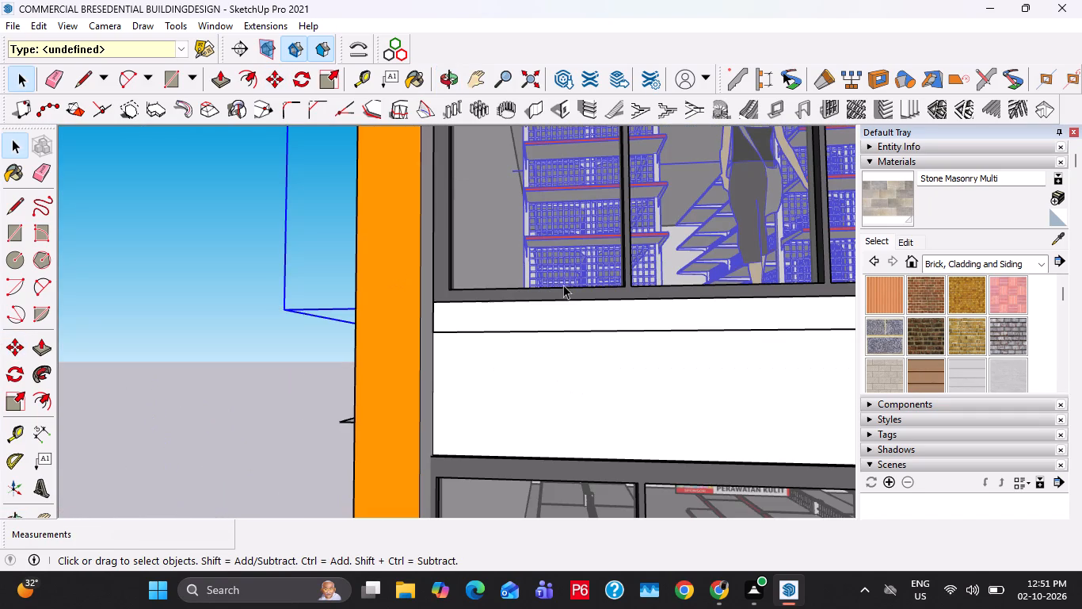
# Deselect the copied shelving and examine both fitted-out shop floors through the front glazing.
pyautogui.scroll(-15, 558, 296)
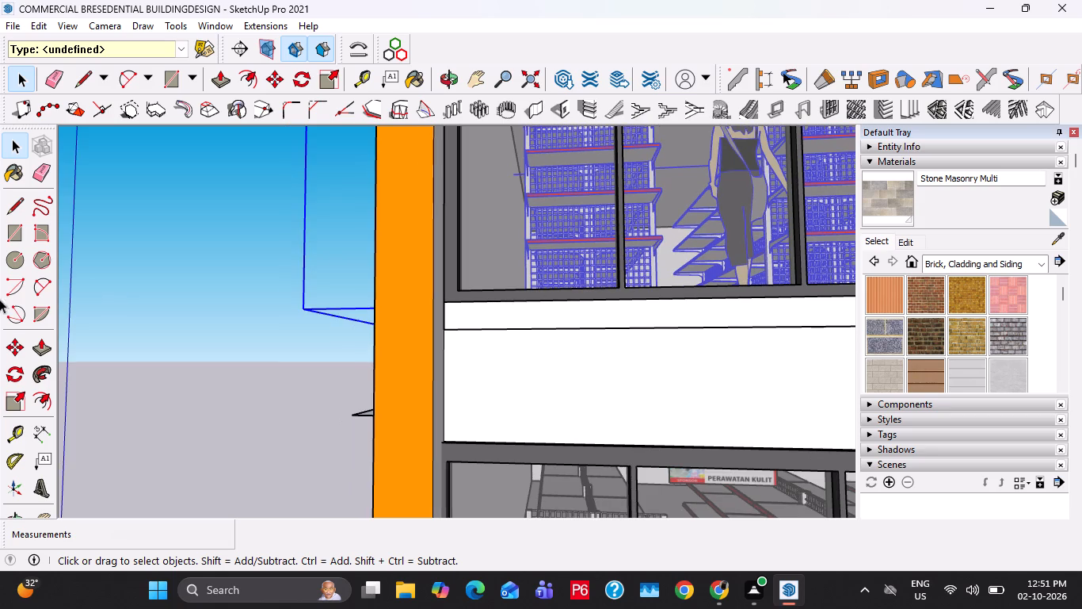
pyautogui.click(132, 242)
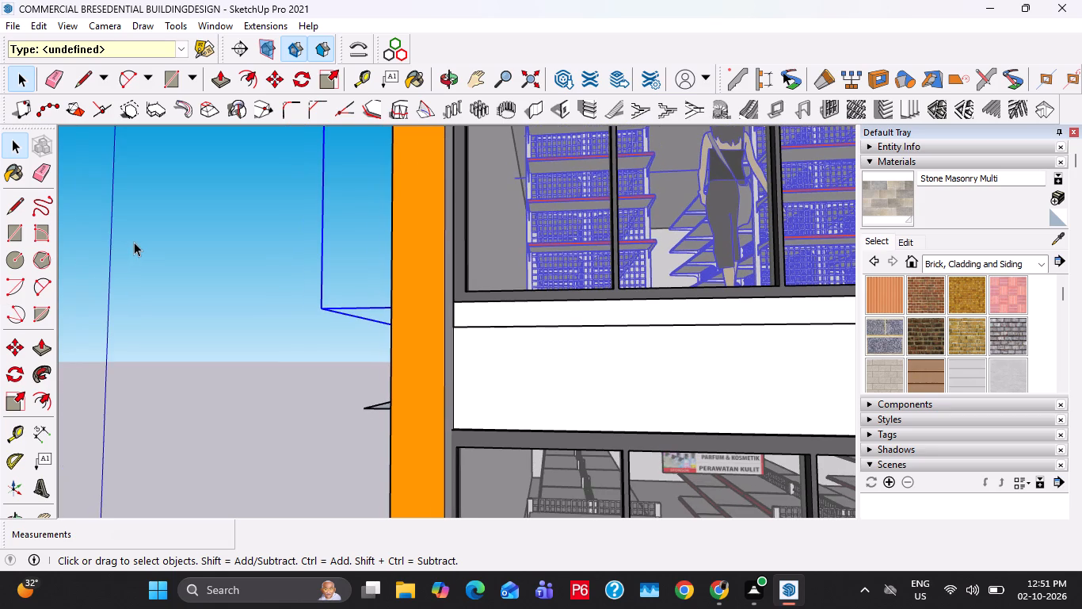
pyautogui.scroll(-20, 556, 124)
pyautogui.scroll(-3, 556, 124)
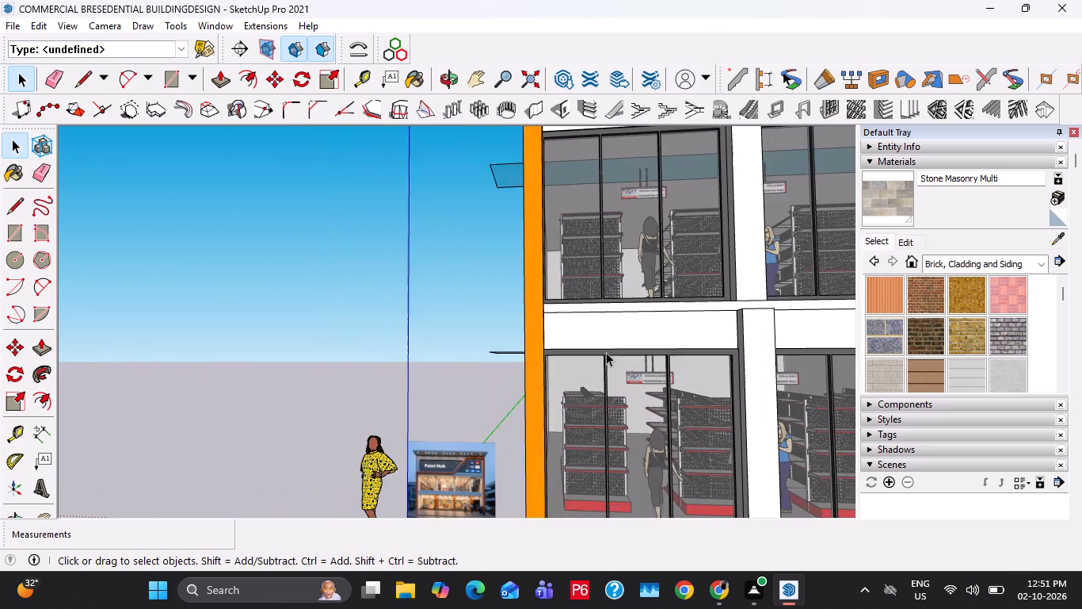
pyautogui.scroll(-13, 606, 352)
pyautogui.moveTo(714, 281); pyautogui.dragTo(760, 371, button='middle')
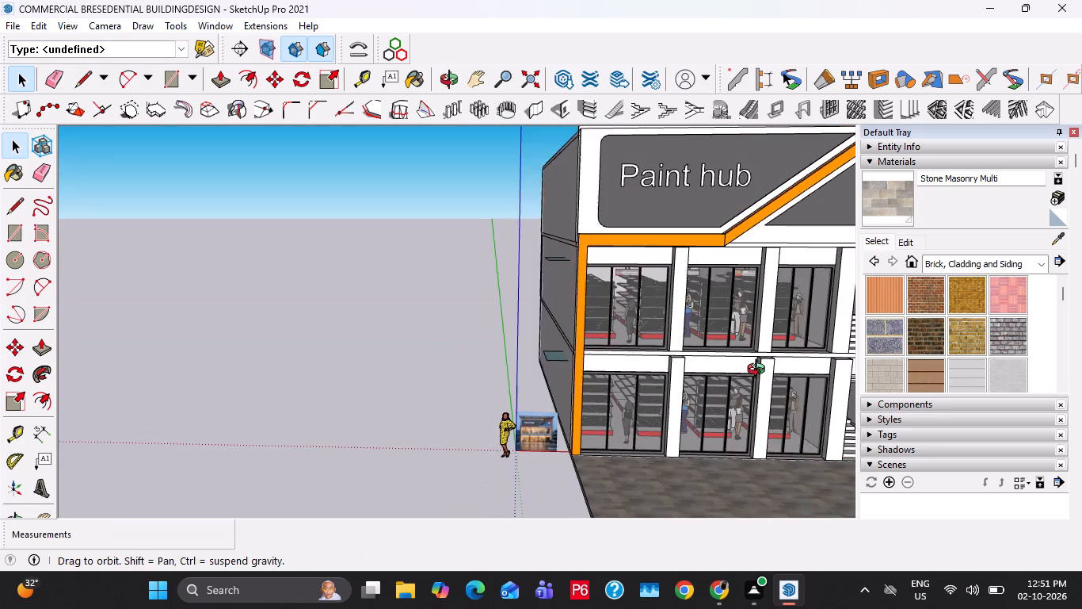
pyautogui.moveTo(760, 371); pyautogui.dragTo(701, 342, button='middle')
pyautogui.scroll(-1, 741, 366)
pyautogui.scroll(-8, 680, 300)
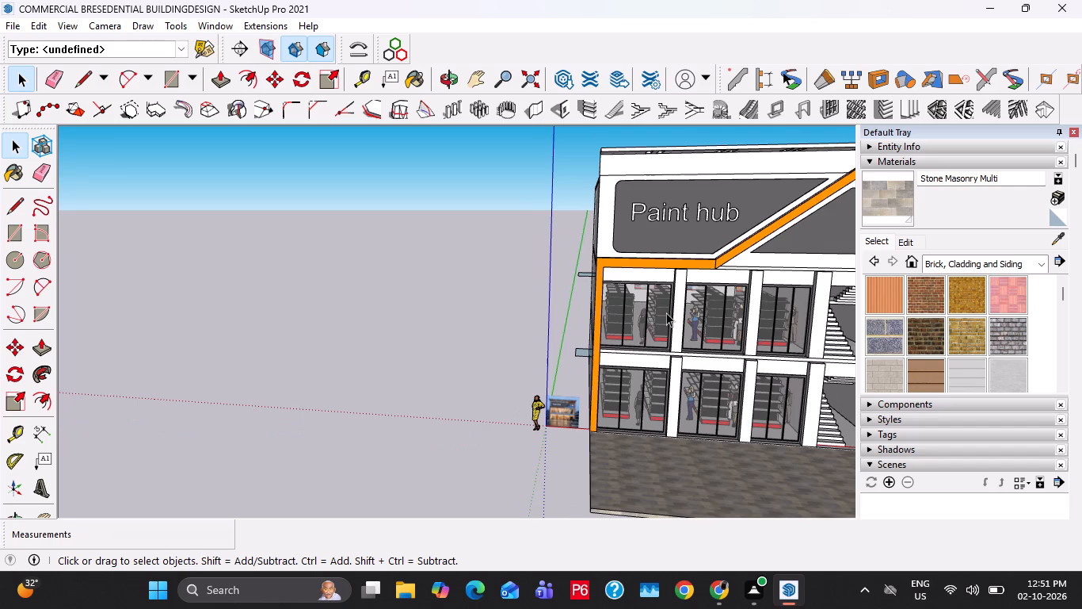
pyautogui.scroll(-4, 665, 313)
# Switch the camera to the standard Front view so the Paint hub facade is seen head-on.
pyautogui.click(93, 29)
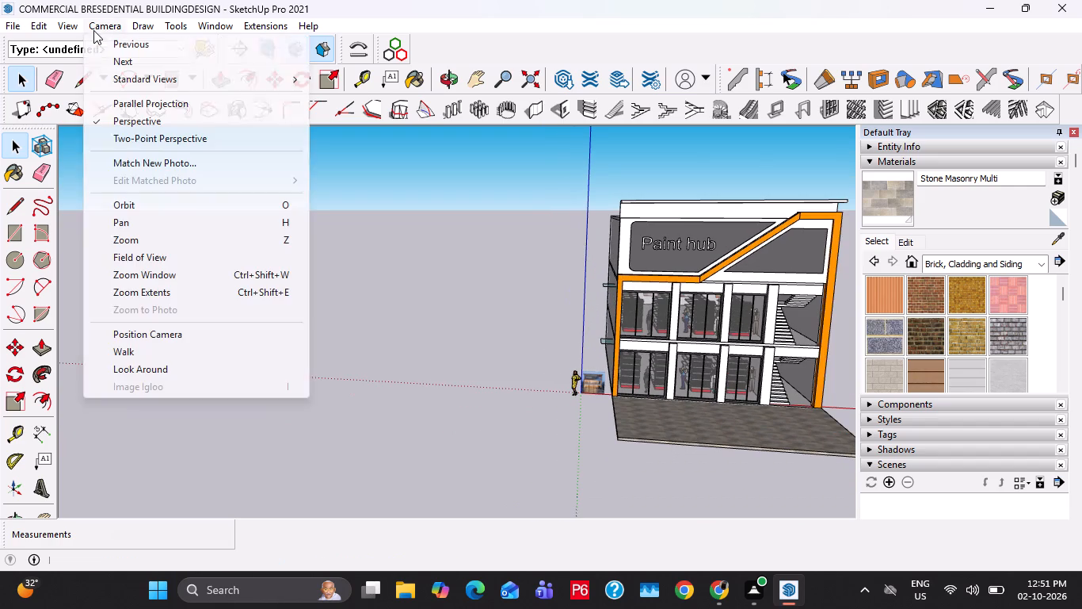
pyautogui.click(171, 79)
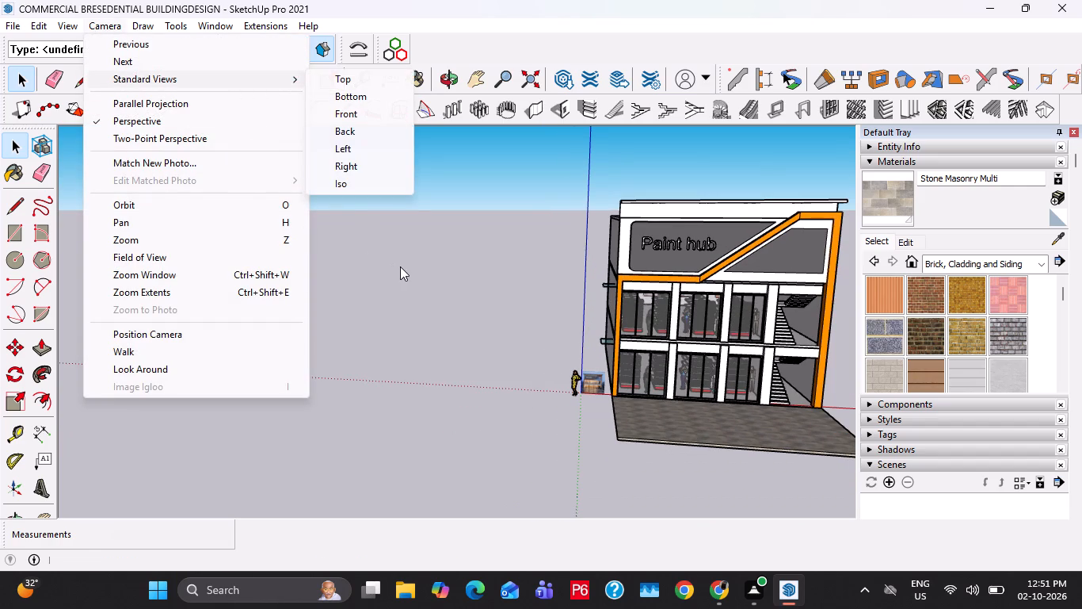
pyautogui.click(273, 79)
pyautogui.click(356, 108)
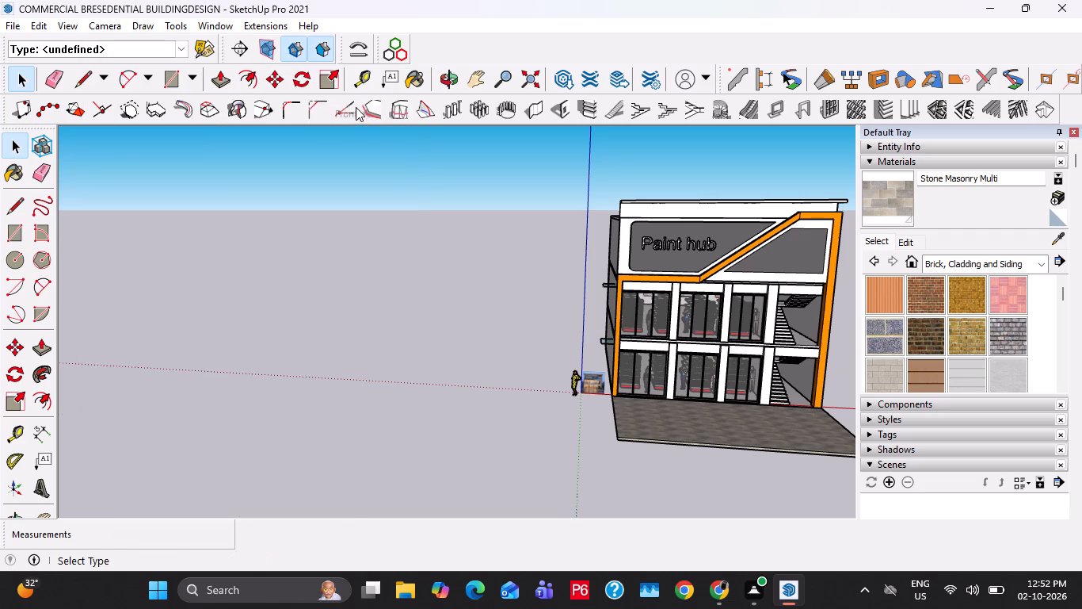
# Hide the reference storefront image standing beside the scale figure next to the building.
pyautogui.scroll(6, 432, 377)
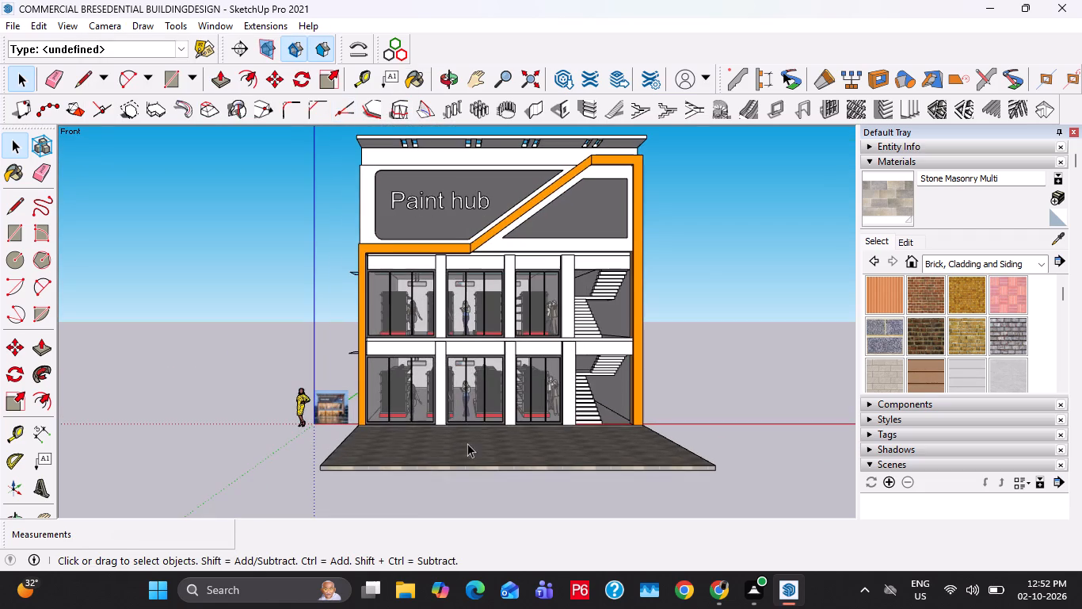
pyautogui.scroll(-1, 486, 338)
pyautogui.moveTo(485, 338); pyautogui.dragTo(479, 340, button='middle')
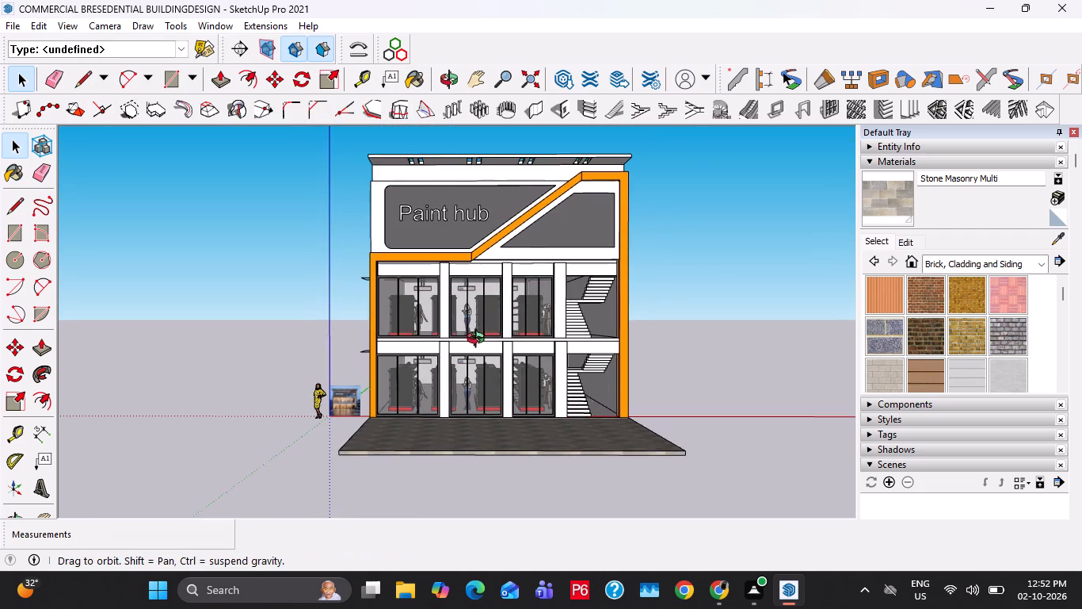
pyautogui.moveTo(479, 340); pyautogui.dragTo(478, 341, button='middle')
pyautogui.scroll(1, 462, 332)
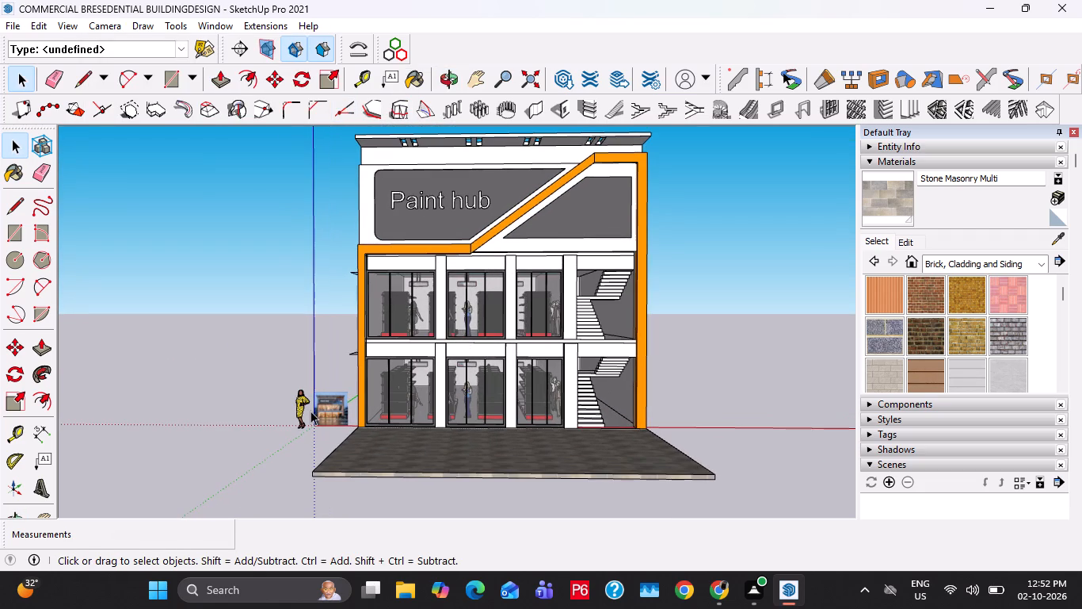
pyautogui.click(323, 399)
pyautogui.rightClick(324, 398)
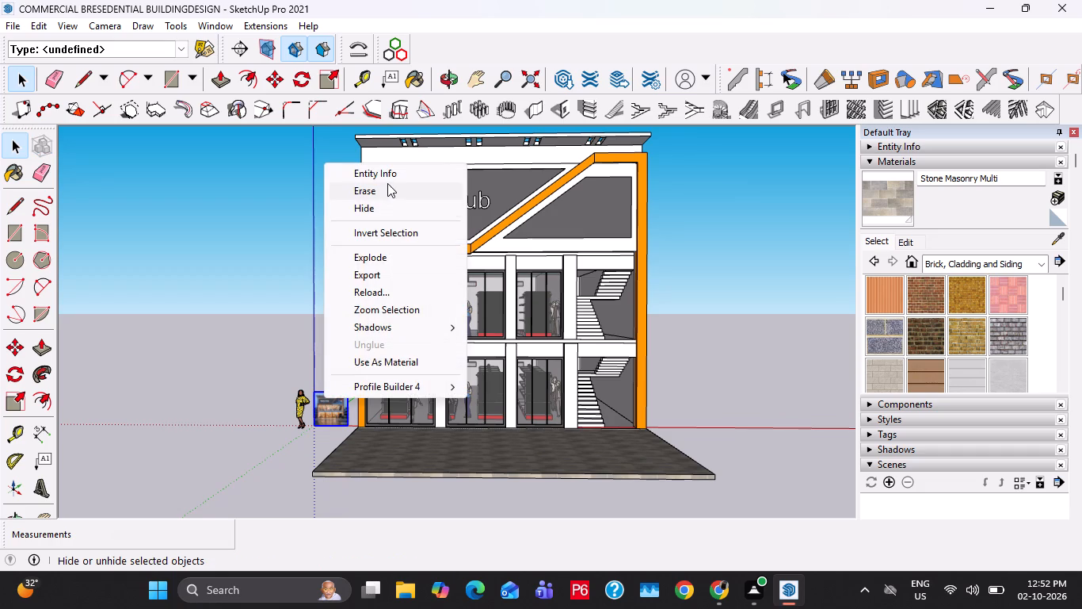
pyautogui.click(378, 205)
# Export the framed front view of the whole building as a PNG 2D graphic named COMMERCIAL BRESEDENTIAL BUILDINGDESIGN-1.
pyautogui.keyDown('shift'); pyautogui.moveTo(566, 312); pyautogui.dragTo(554, 337, button='middle'); pyautogui.keyUp('shift')
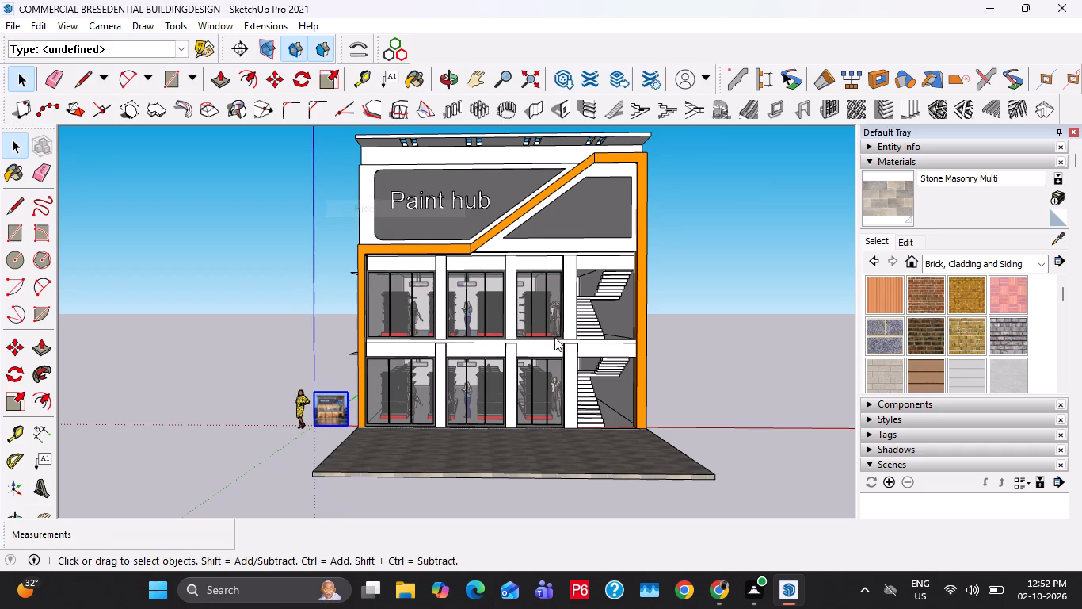
pyautogui.keyDown('shift'); pyautogui.moveTo(554, 337); pyautogui.dragTo(549, 356, button='middle'); pyautogui.keyUp('shift')
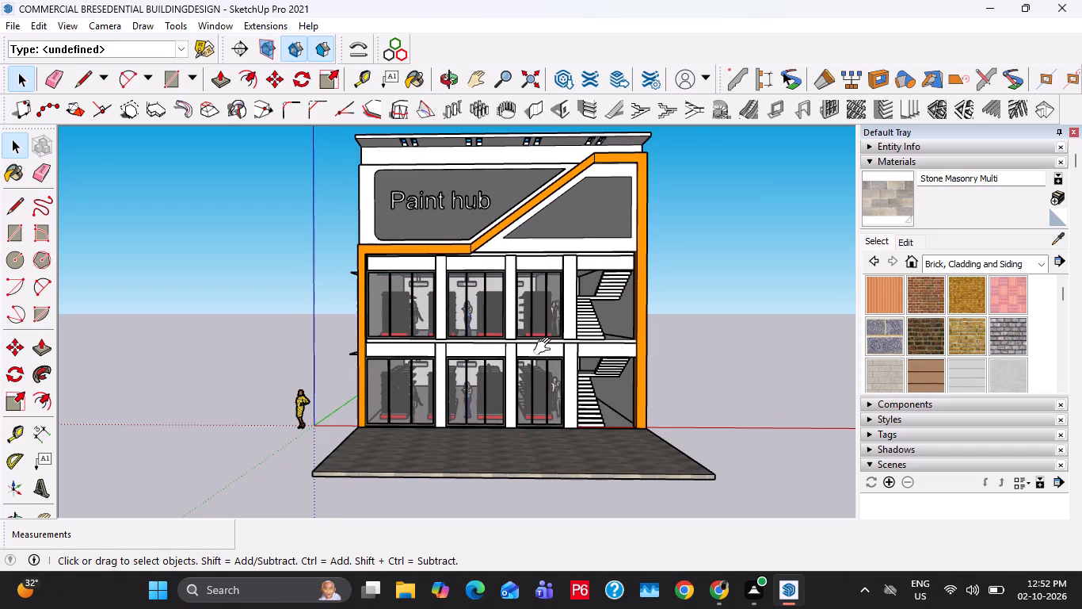
pyautogui.scroll(2, 533, 318)
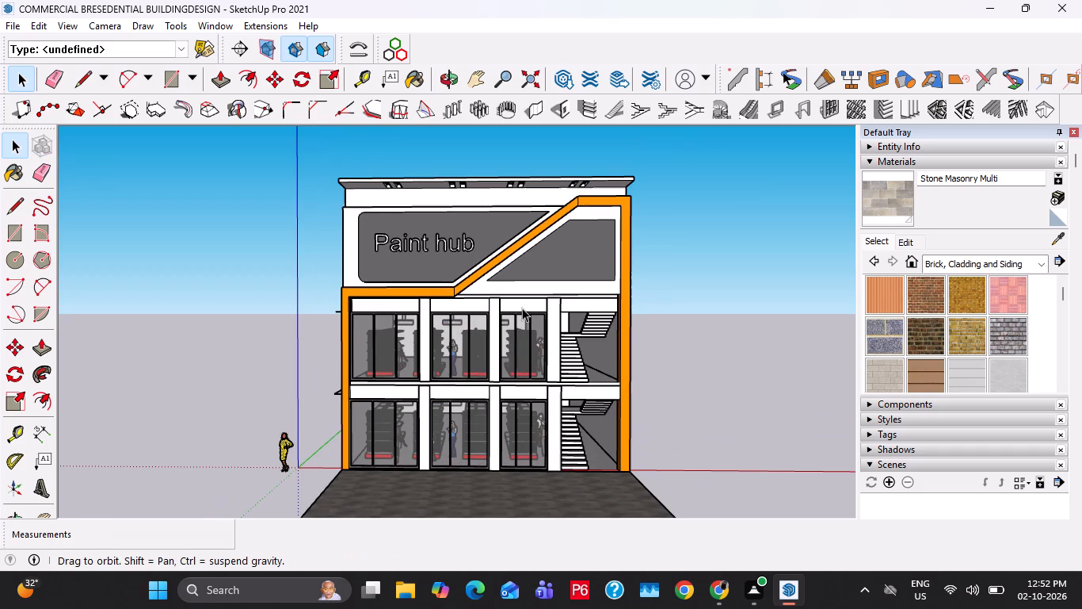
pyautogui.scroll(-2, 522, 308)
pyautogui.keyDown('shift'); pyautogui.moveTo(519, 345); pyautogui.dragTo(526, 320, button='middle'); pyautogui.keyUp('shift')
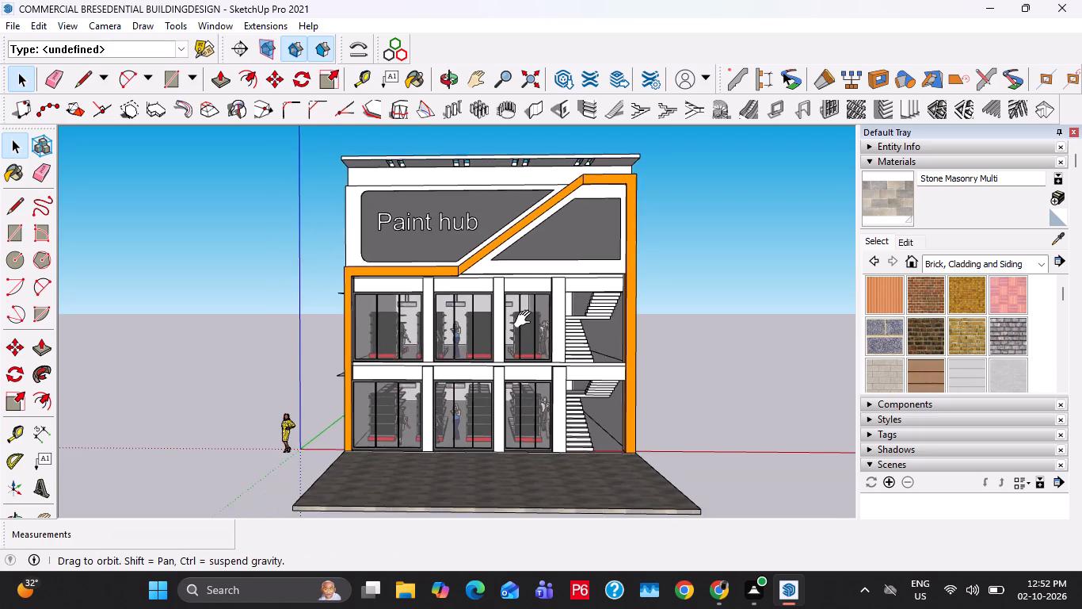
pyautogui.keyDown('shift'); pyautogui.moveTo(526, 320); pyautogui.dragTo(528, 309, button='middle'); pyautogui.keyUp('shift')
pyautogui.click(14, 25)
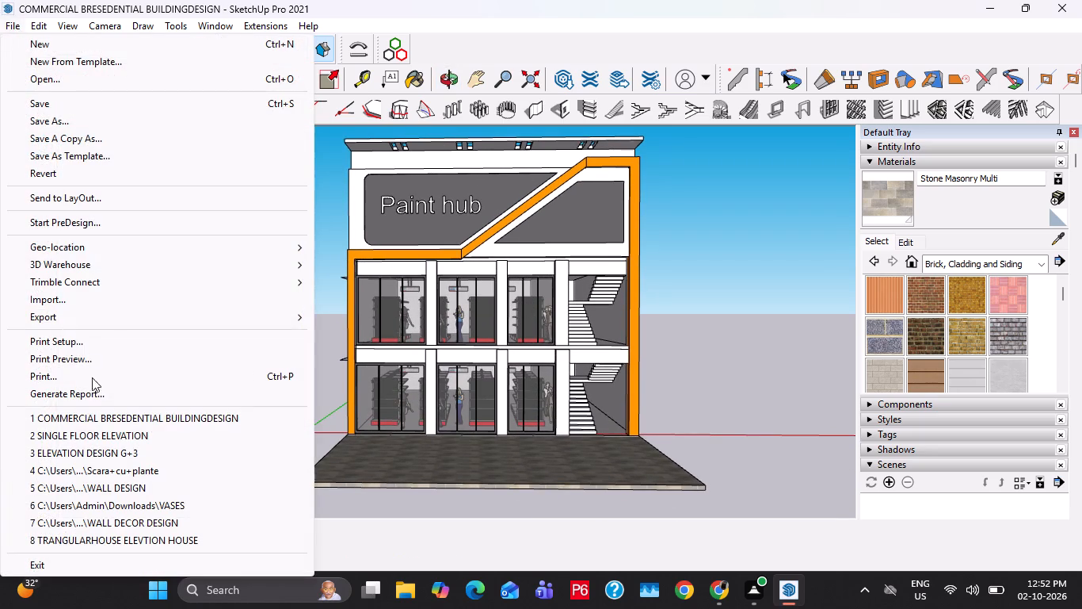
pyautogui.click(82, 313)
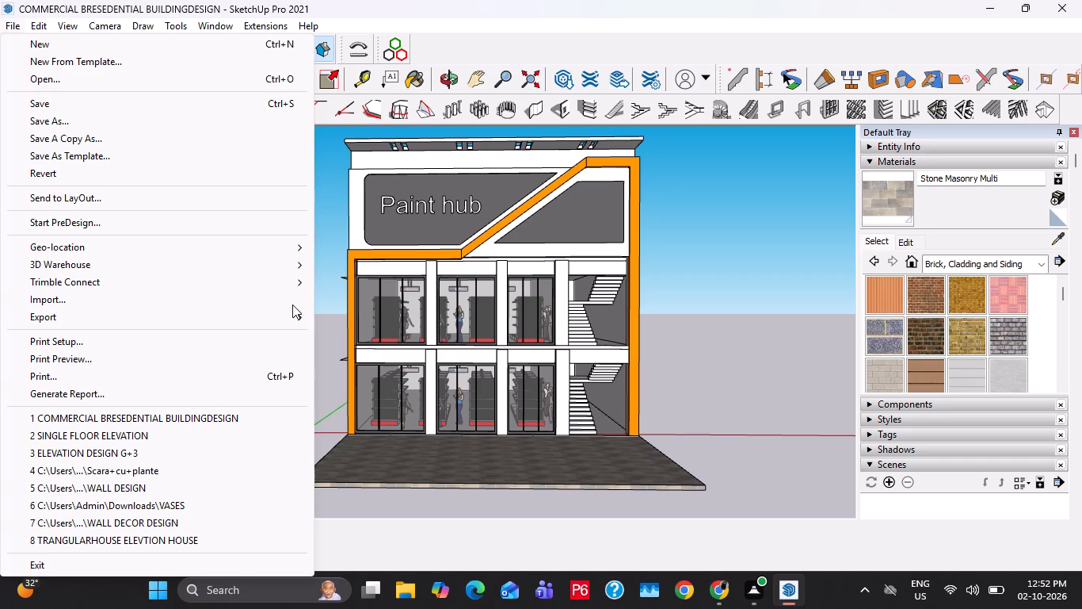
pyautogui.click(330, 327)
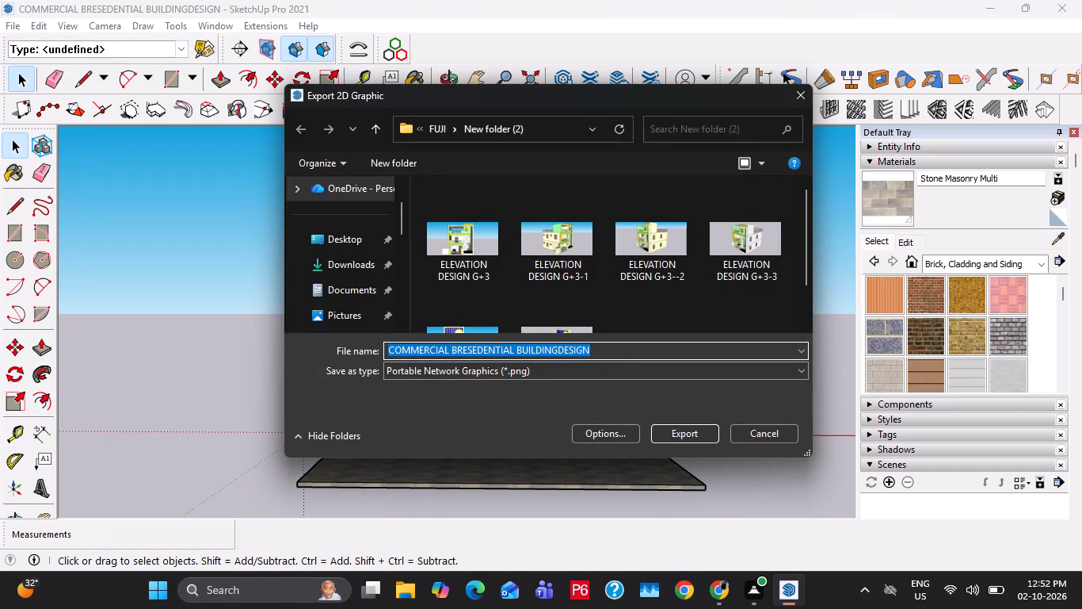
pyautogui.click(608, 351)
pyautogui.write('-1')
pyautogui.press('Return')
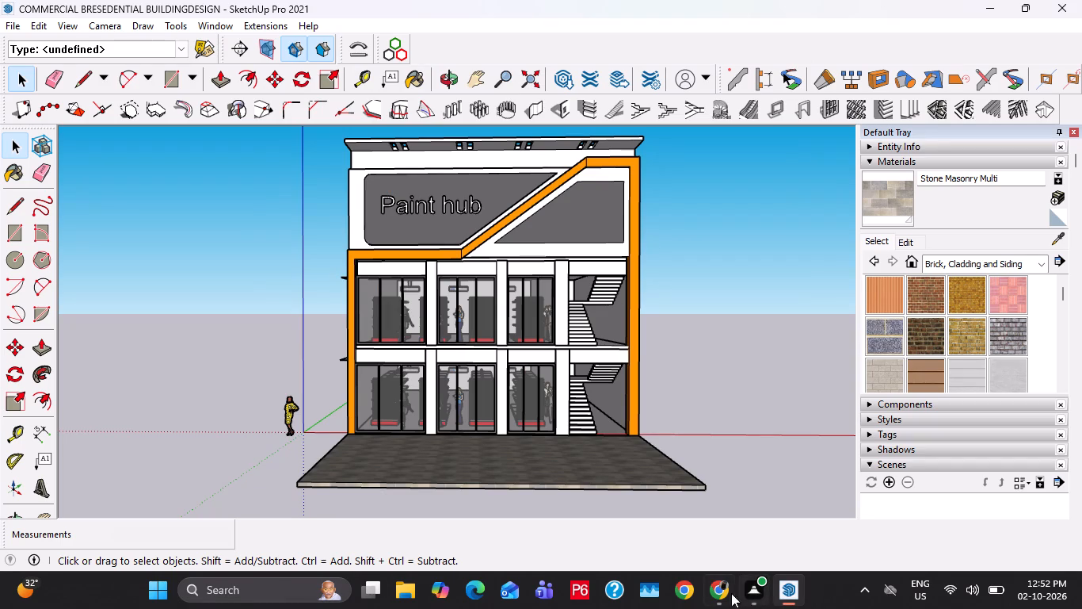
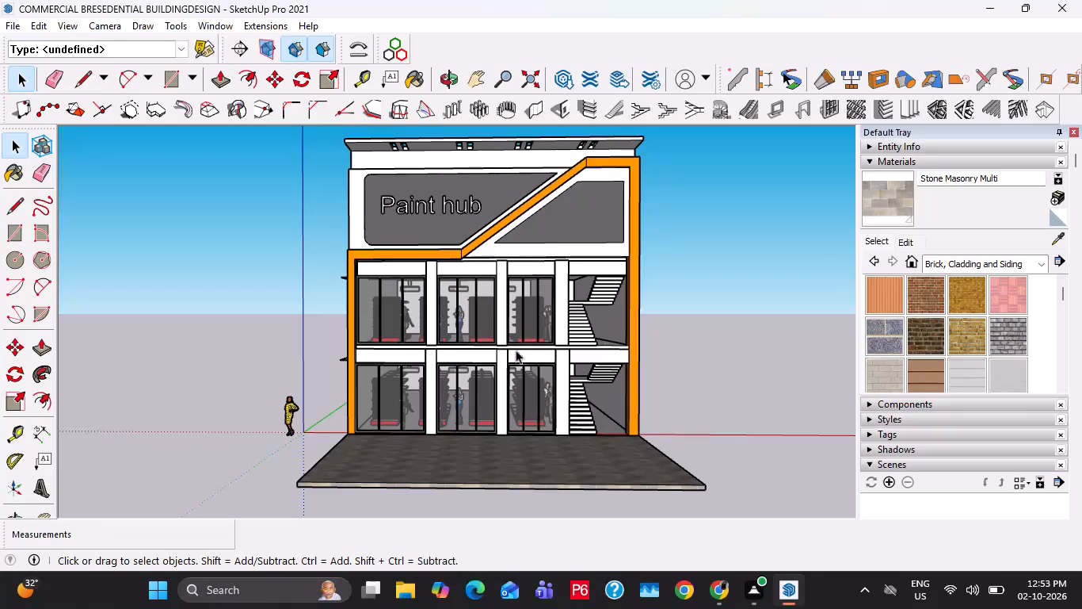
# Scale the pale blue glass panel protruding through the shop's side wall to 0.87 along the red axis, inside its group, and close the group.
pyautogui.scroll(-3, 584, 313)
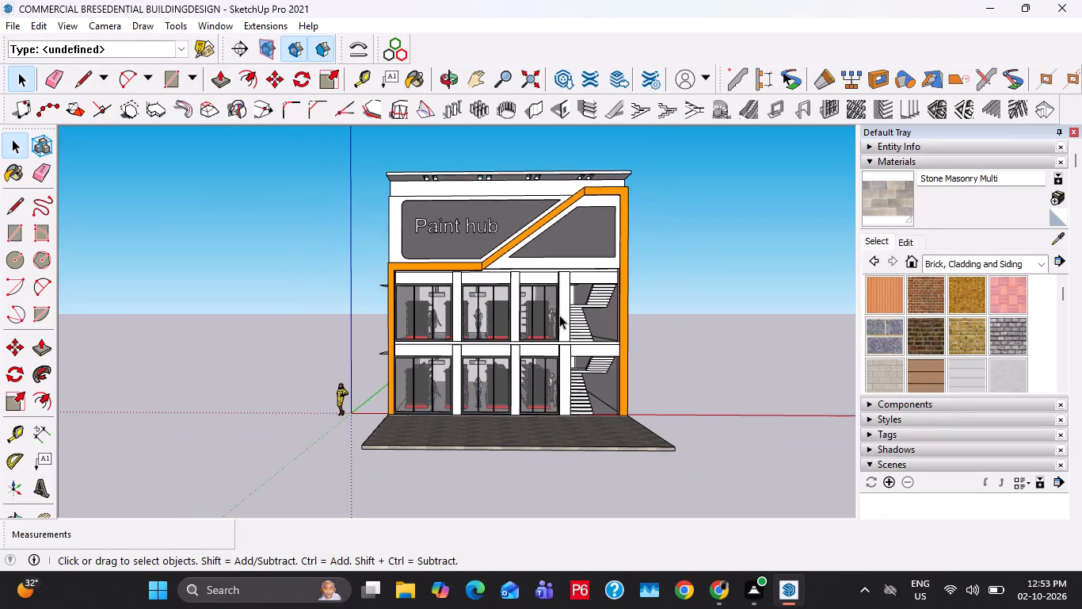
pyautogui.scroll(-4, 464, 311)
pyautogui.moveTo(464, 311); pyautogui.dragTo(650, 388, button='middle')
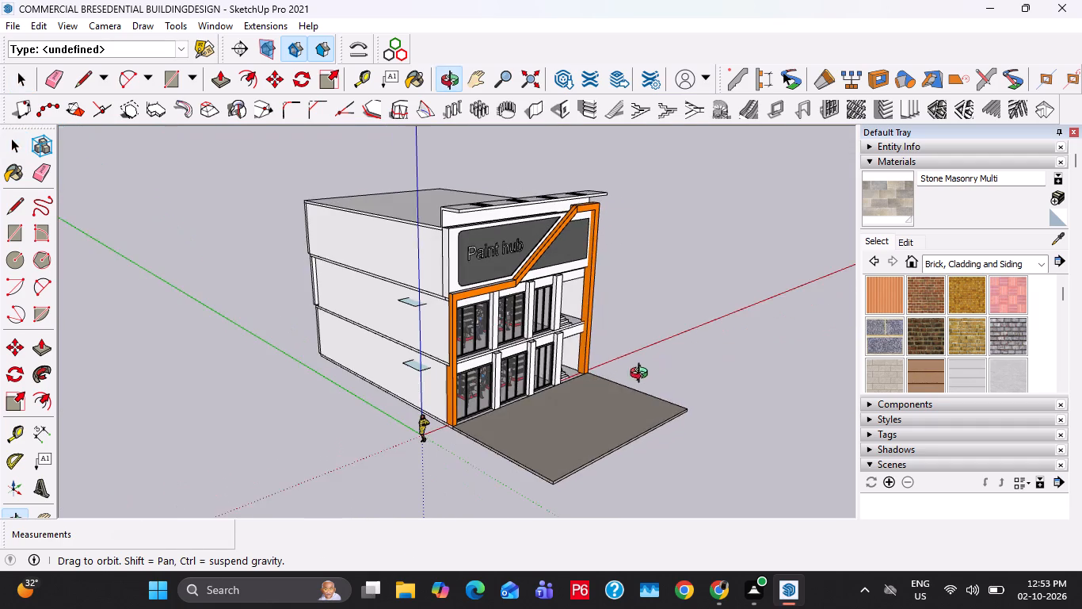
pyautogui.scroll(4, 413, 310)
pyautogui.scroll(9, 461, 367)
pyautogui.scroll(5, 394, 409)
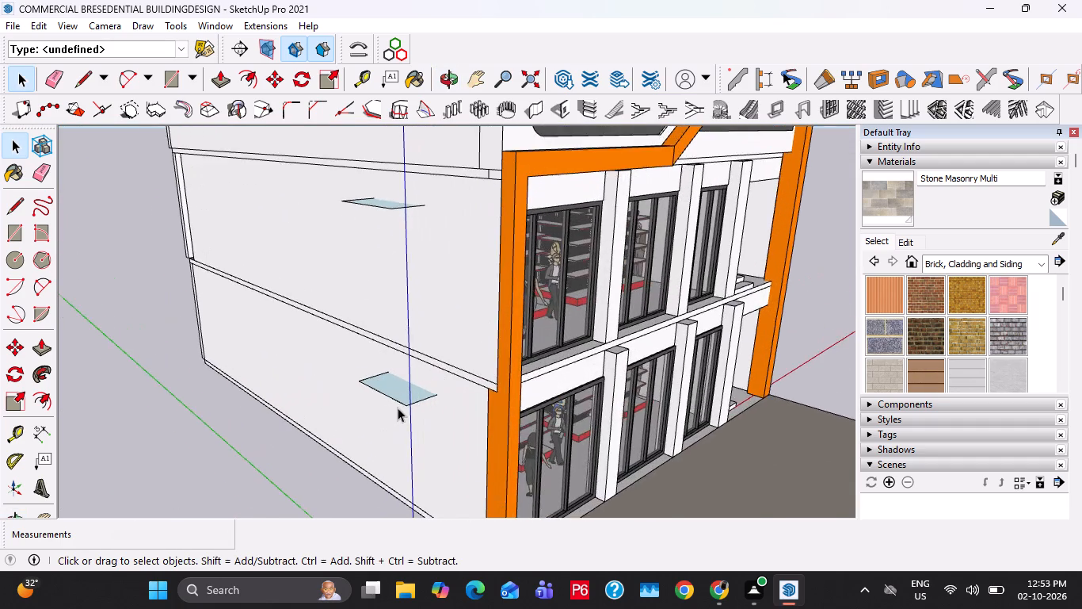
pyautogui.scroll(18, 398, 408)
pyautogui.moveTo(409, 387); pyautogui.dragTo(404, 386, button='middle')
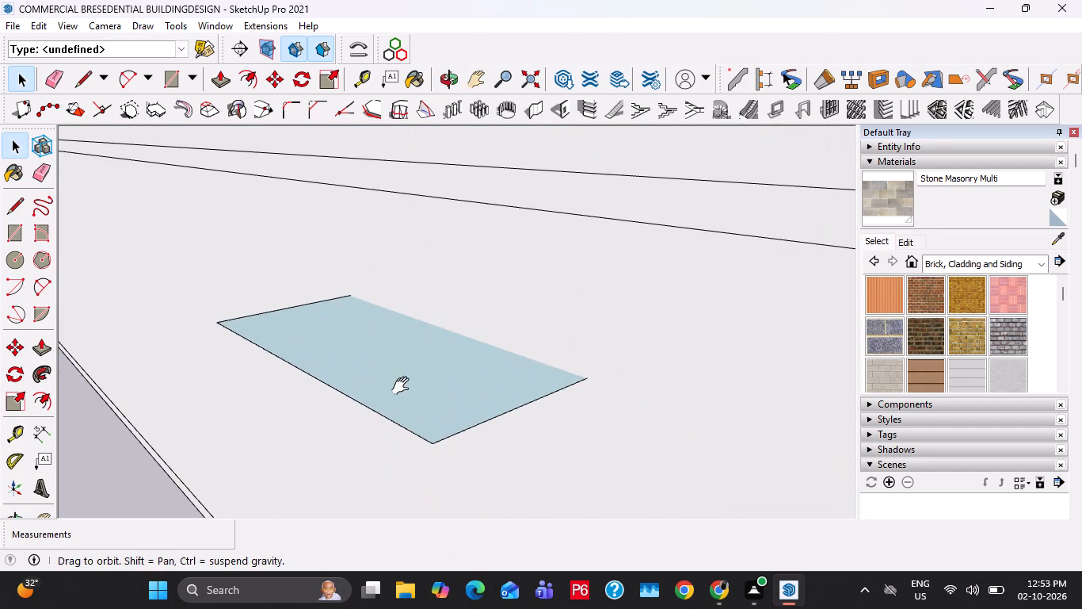
pyautogui.moveTo(404, 386); pyautogui.dragTo(395, 319, button='middle')
pyautogui.doubleClick(415, 339)
pyautogui.click(415, 339)
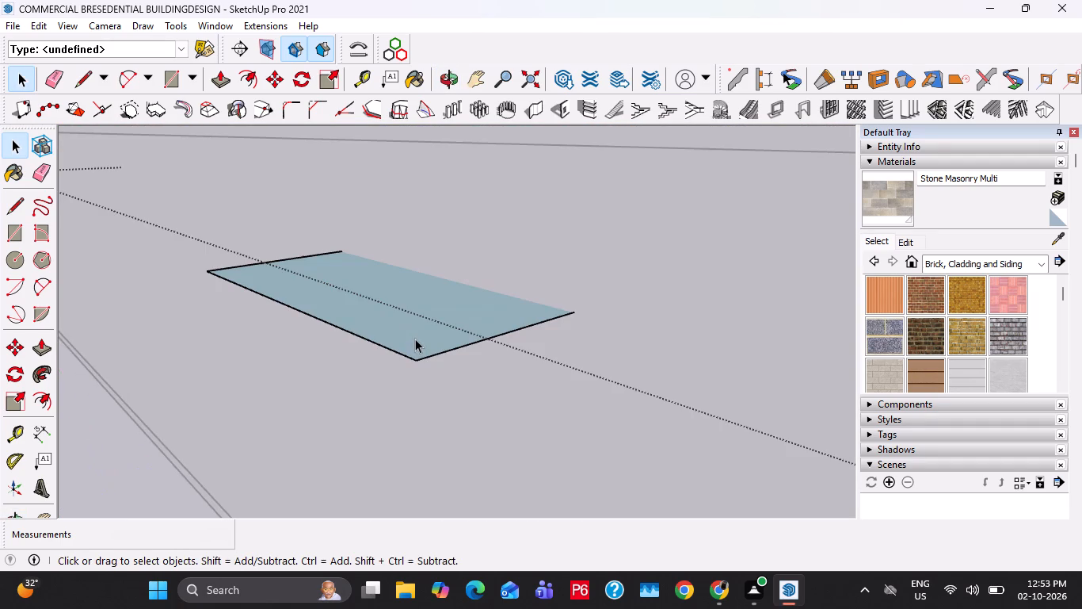
pyautogui.click(399, 339)
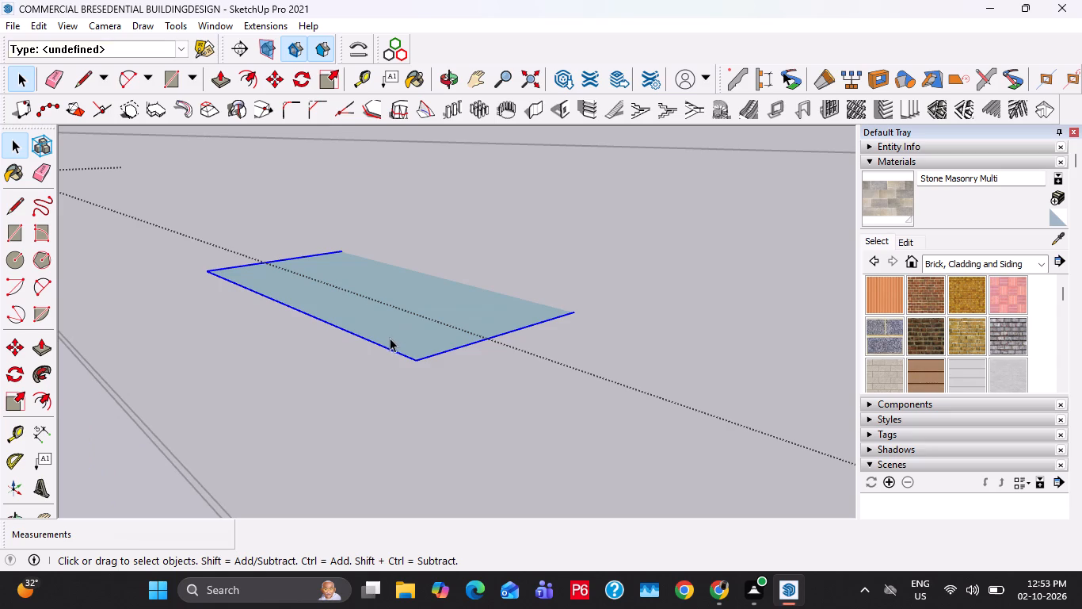
pyautogui.press('s')
pyautogui.click(280, 309)
pyautogui.scroll(-9, 504, 314)
pyautogui.keyDown('shift'); pyautogui.moveTo(607, 344); pyautogui.dragTo(99, 321, button='middle'); pyautogui.keyUp('shift')
pyautogui.keyDown('shift'); pyautogui.scroll(-1, 606, 346); pyautogui.keyUp('shift')
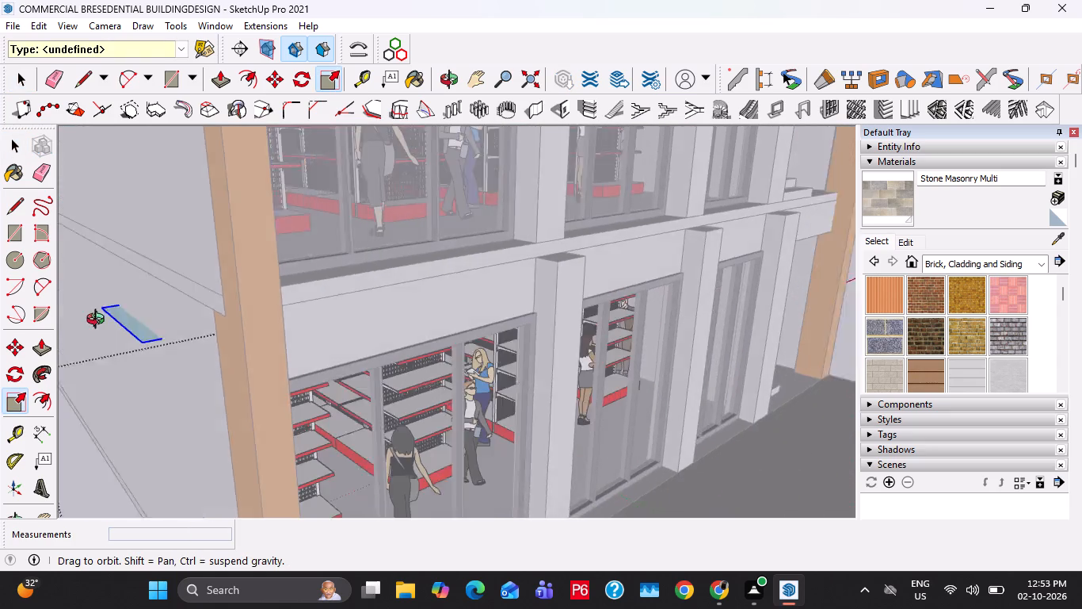
pyautogui.keyDown('shift'); pyautogui.moveTo(99, 321); pyautogui.dragTo(29, 271, button='middle'); pyautogui.keyUp('shift')
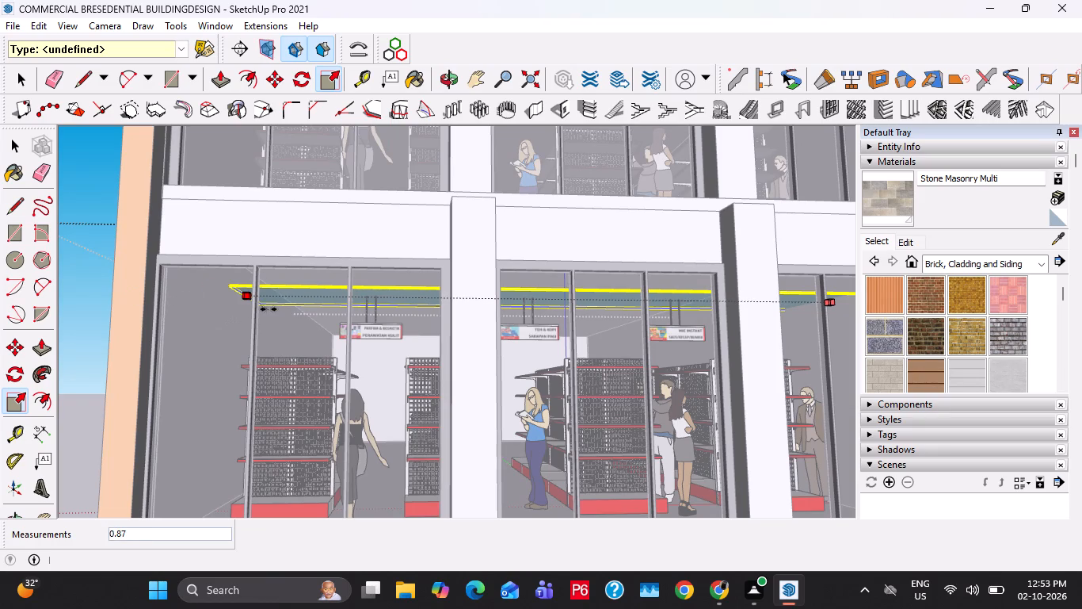
pyautogui.click(269, 309)
pyautogui.press('space')
pyautogui.scroll(-5, 254, 304)
pyautogui.press('space')
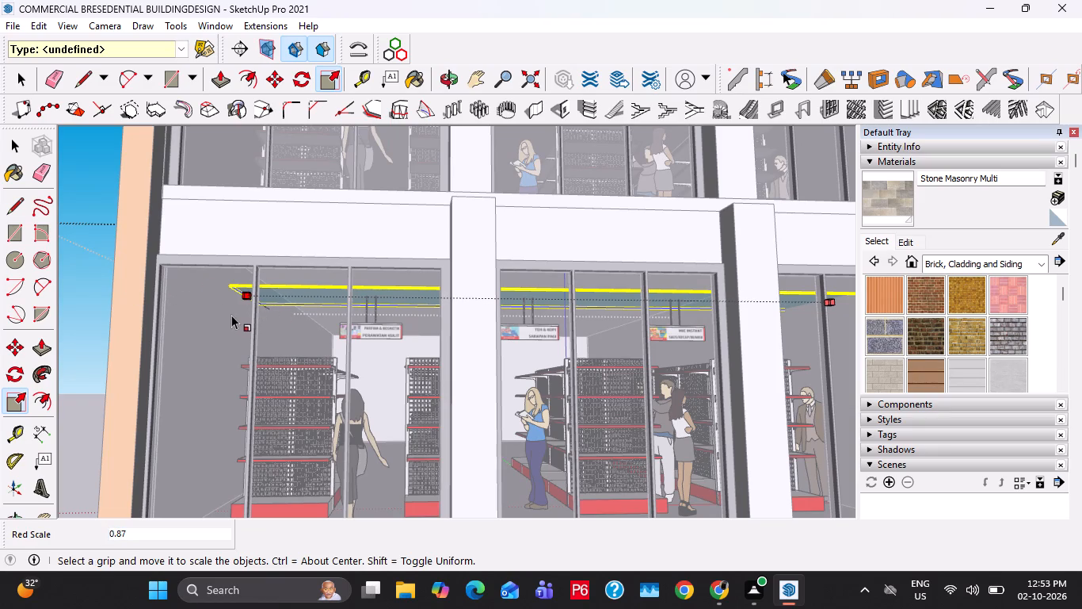
pyautogui.press('space')
pyautogui.scroll(-13, 230, 315)
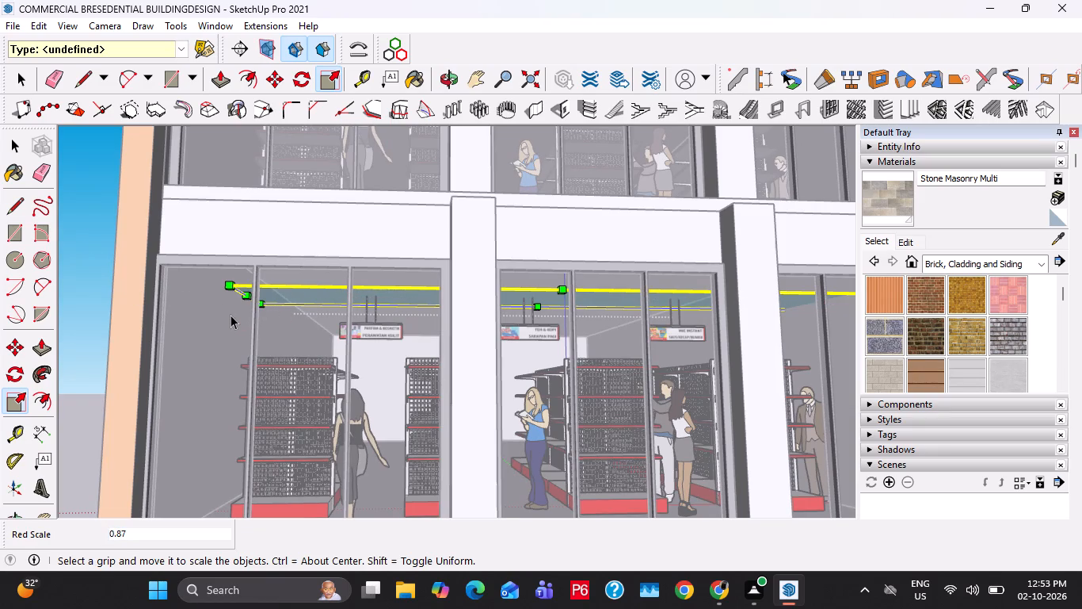
pyautogui.scroll(-19, 230, 315)
pyautogui.scroll(-15, 230, 315)
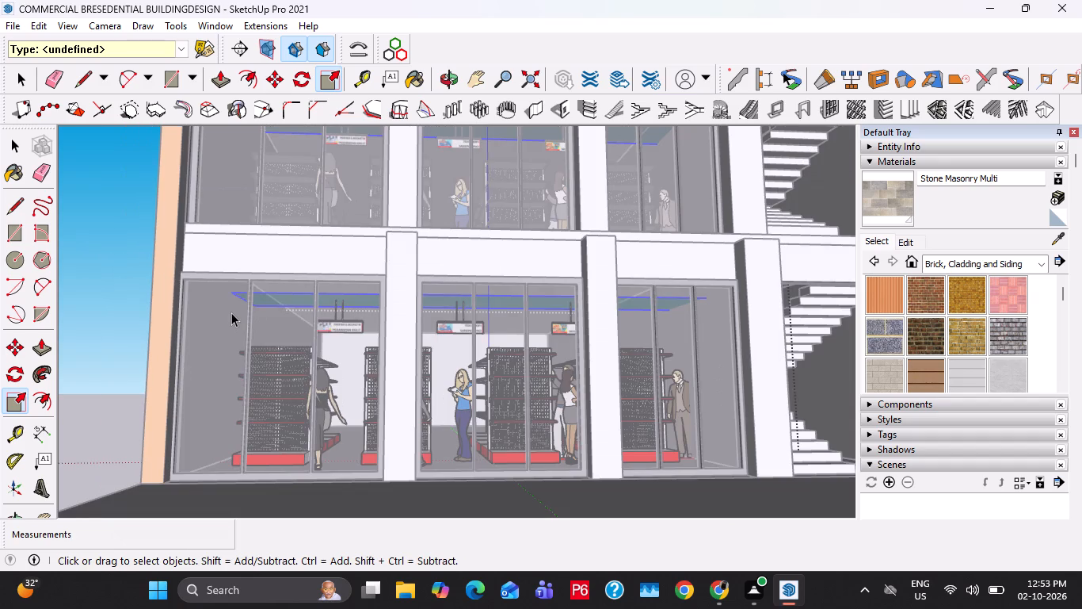
pyautogui.scroll(-14, 231, 312)
pyautogui.moveTo(429, 305); pyautogui.dragTo(414, 320, button='middle')
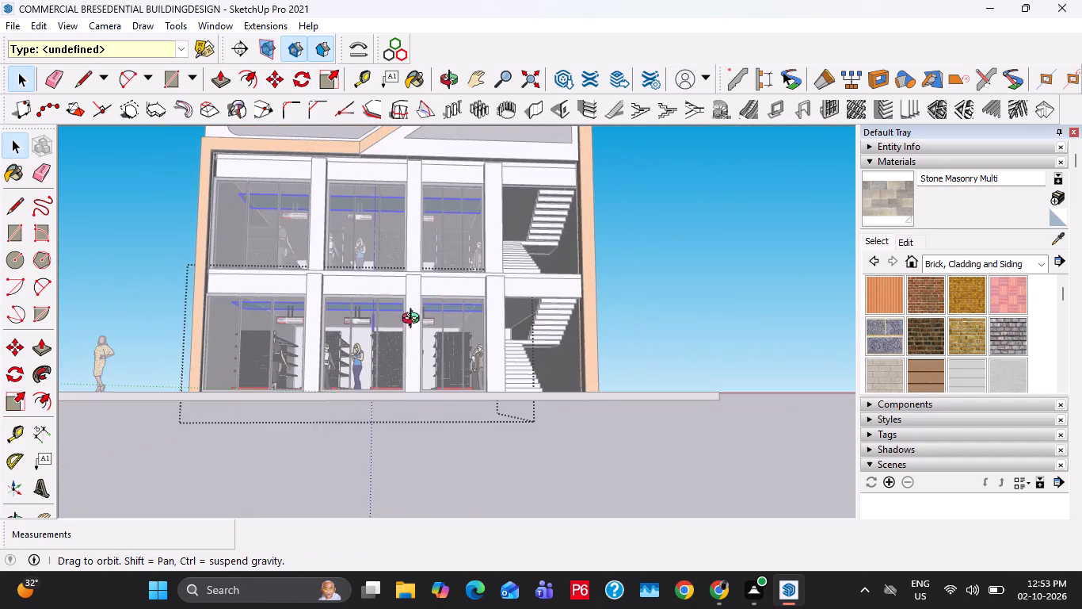
pyautogui.moveTo(414, 320); pyautogui.dragTo(413, 333, button='middle')
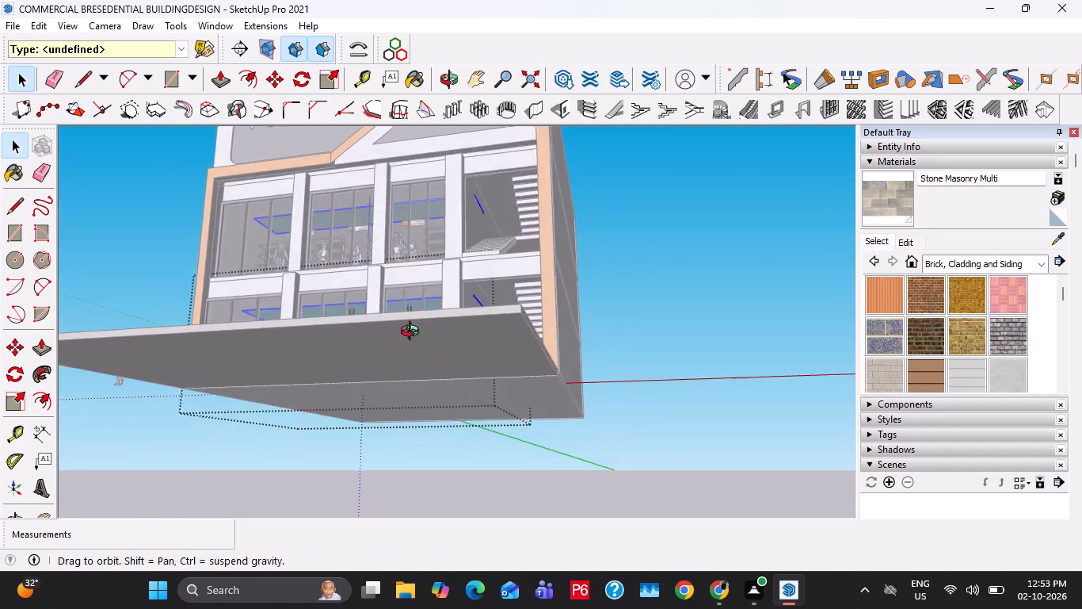
pyautogui.moveTo(413, 333); pyautogui.dragTo(429, 361, button='middle')
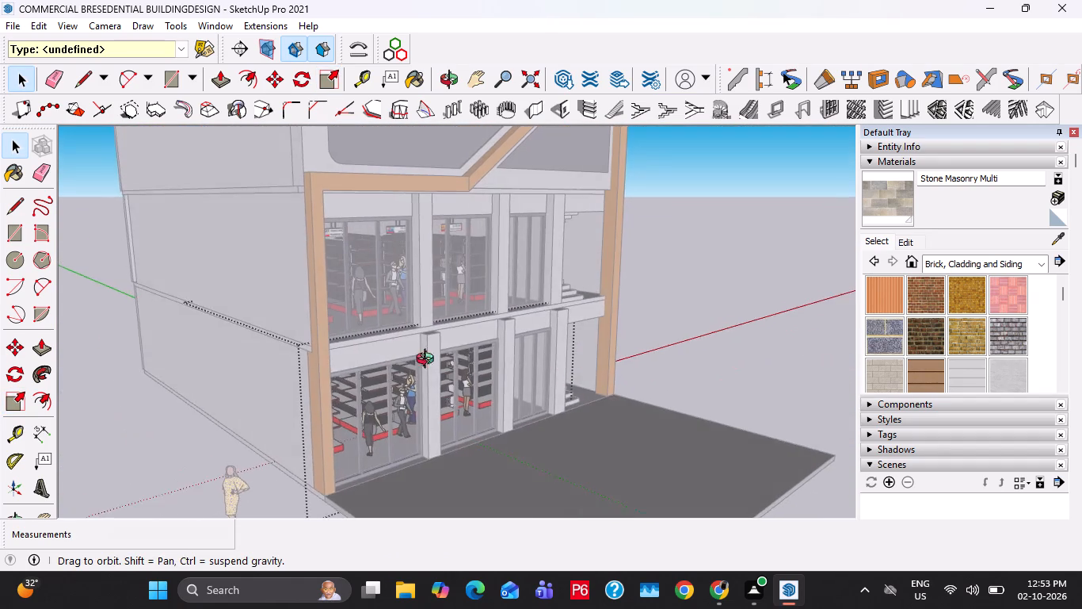
pyautogui.moveTo(429, 361); pyautogui.dragTo(410, 358, button='middle')
pyautogui.press('space')
pyautogui.press('space')
pyautogui.press('space')
pyautogui.press('space')
pyautogui.click(756, 321)
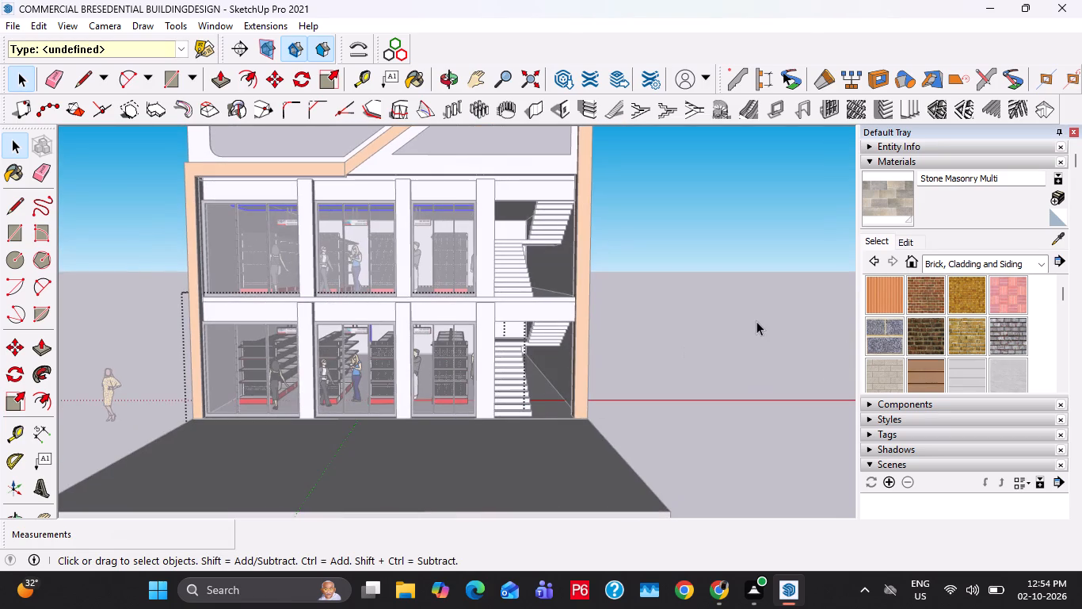
pyautogui.press('Escape')
pyautogui.press('Escape')
pyautogui.press('Escape')
pyautogui.press('Escape')
pyautogui.press('Escape')
pyautogui.press('Escape')
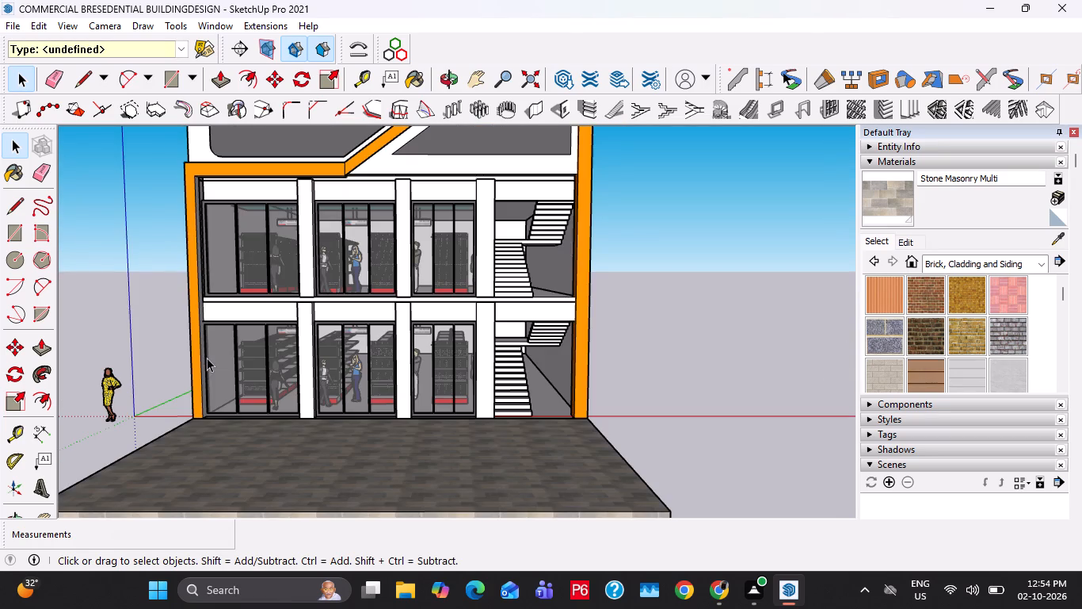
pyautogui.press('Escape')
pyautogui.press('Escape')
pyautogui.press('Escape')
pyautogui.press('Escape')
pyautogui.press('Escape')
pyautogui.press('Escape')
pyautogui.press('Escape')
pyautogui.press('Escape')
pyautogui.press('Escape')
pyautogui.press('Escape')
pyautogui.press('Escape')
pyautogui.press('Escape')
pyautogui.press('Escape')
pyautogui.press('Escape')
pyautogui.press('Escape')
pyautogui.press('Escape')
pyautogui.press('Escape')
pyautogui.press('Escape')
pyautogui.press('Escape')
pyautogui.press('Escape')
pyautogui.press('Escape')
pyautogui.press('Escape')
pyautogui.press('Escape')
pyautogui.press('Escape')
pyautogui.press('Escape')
# Export an isometric view showing the side wall and facade as a PNG named COMMERCIAL BRESEDENTIAL BUILDINGDESIGN-2 in New folder (2).
pyautogui.scroll(-3, 208, 335)
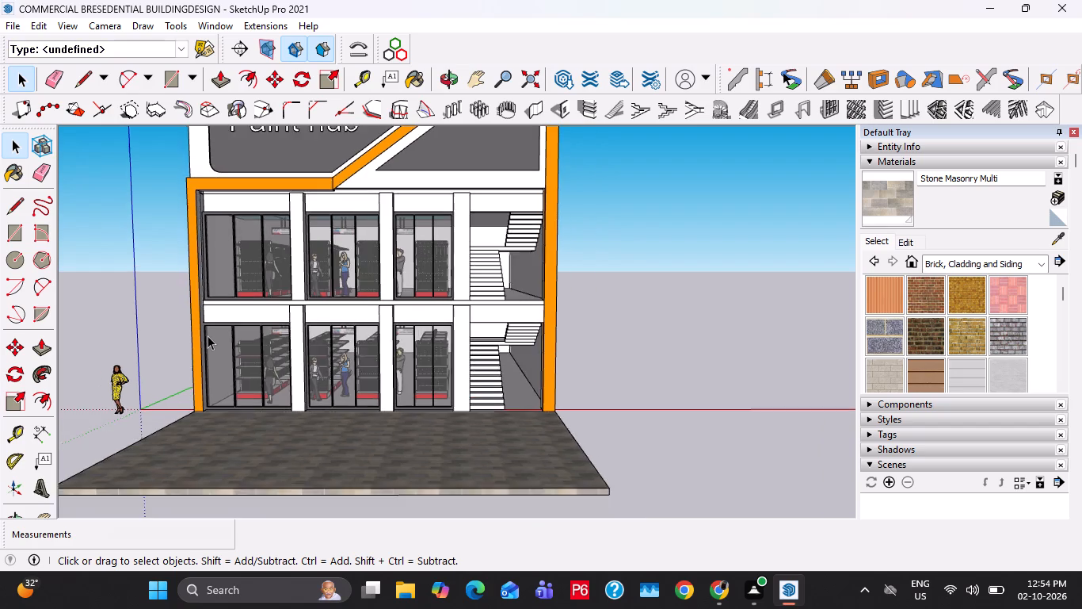
pyautogui.scroll(-2, 208, 335)
pyautogui.keyDown('shift'); pyautogui.moveTo(208, 335); pyautogui.dragTo(224, 398, button='middle'); pyautogui.keyUp('shift')
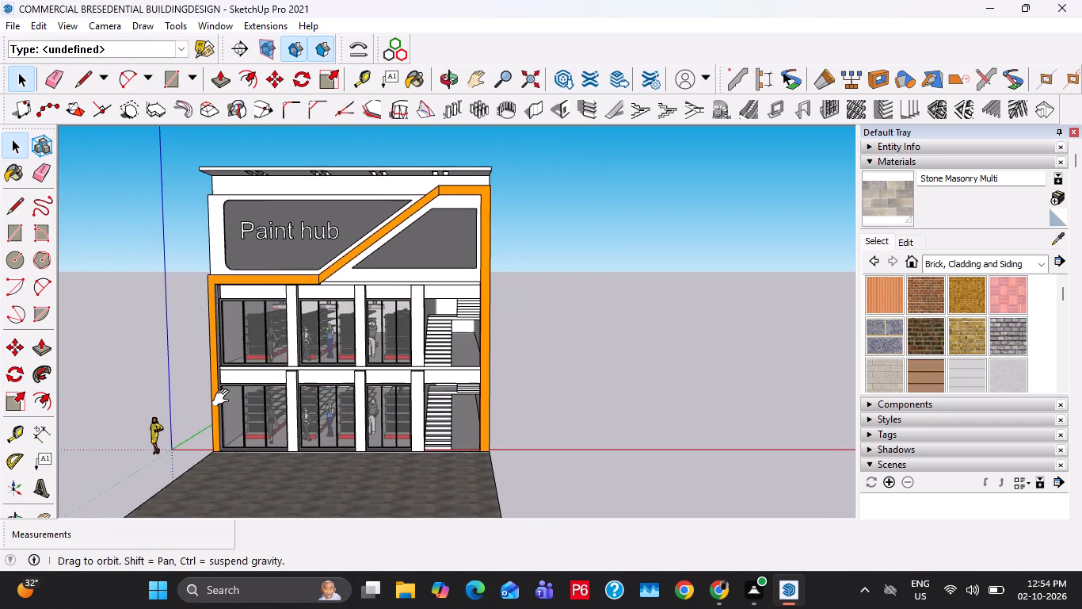
pyautogui.keyDown('shift'); pyautogui.moveTo(224, 398); pyautogui.dragTo(381, 396, button='middle'); pyautogui.keyUp('shift')
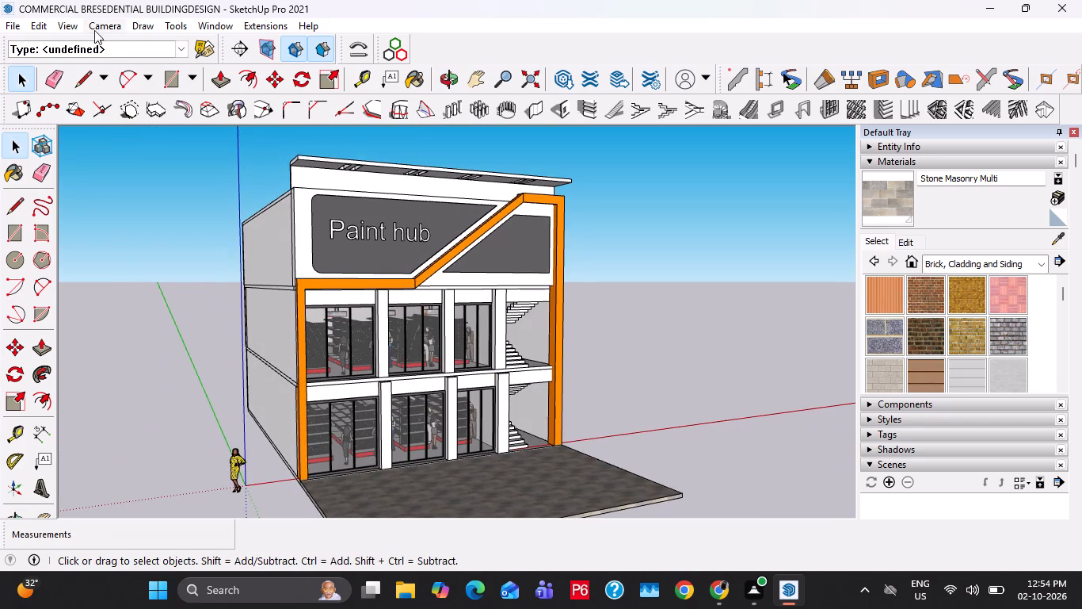
pyautogui.click(115, 27)
pyautogui.click(162, 79)
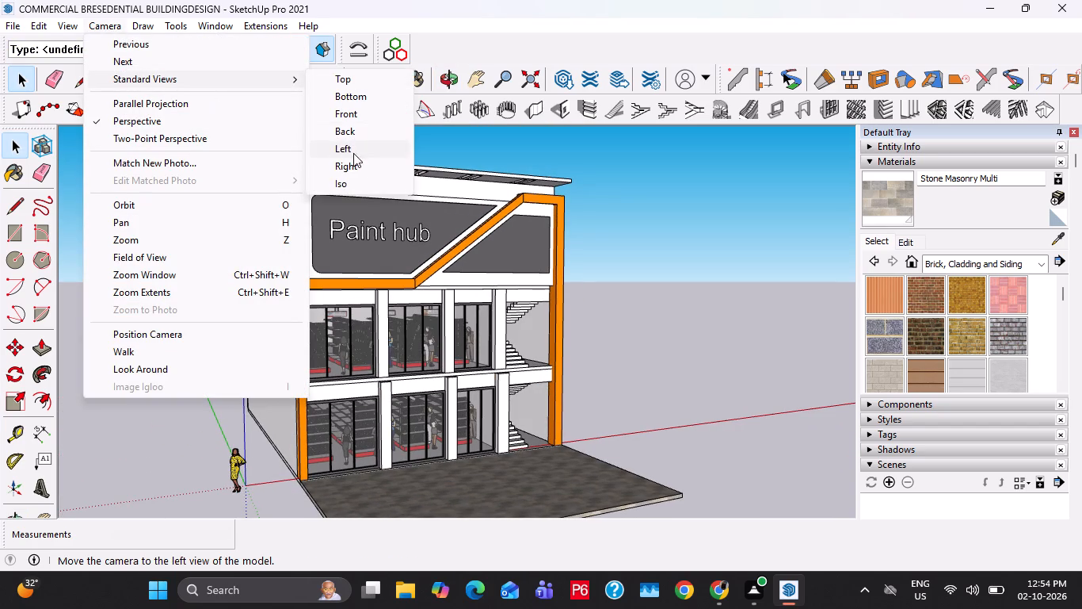
pyautogui.click(364, 189)
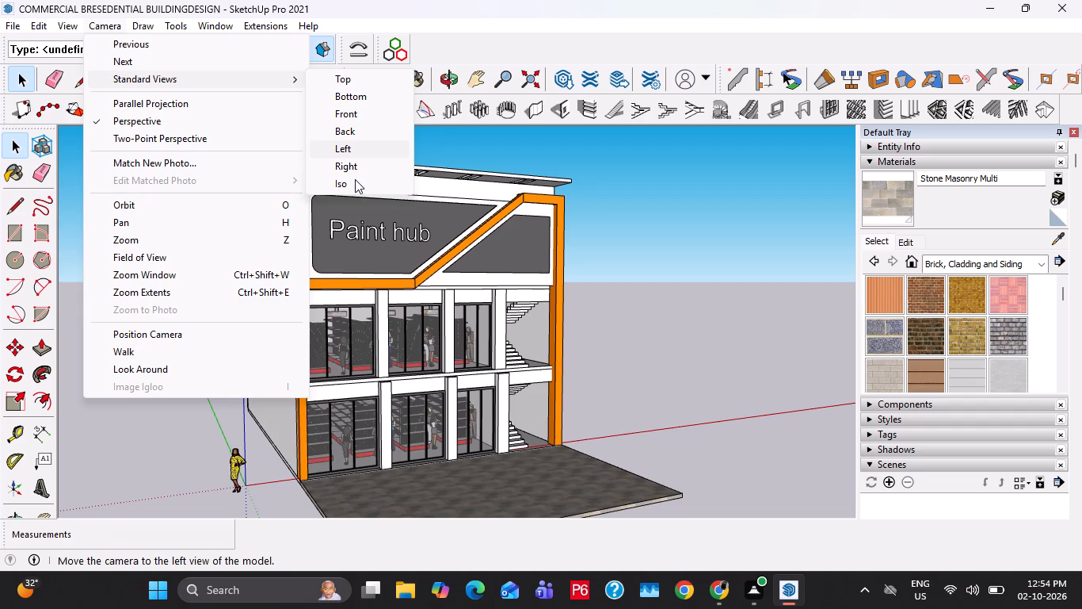
pyautogui.keyDown('shift'); pyautogui.moveTo(530, 285); pyautogui.dragTo(527, 285, button='middle'); pyautogui.keyUp('shift')
pyautogui.keyDown('shift'); pyautogui.scroll(-1, 527, 285); pyautogui.keyUp('shift')
pyautogui.keyDown('shift'); pyautogui.moveTo(527, 285); pyautogui.dragTo(521, 235, button='middle'); pyautogui.keyUp('shift')
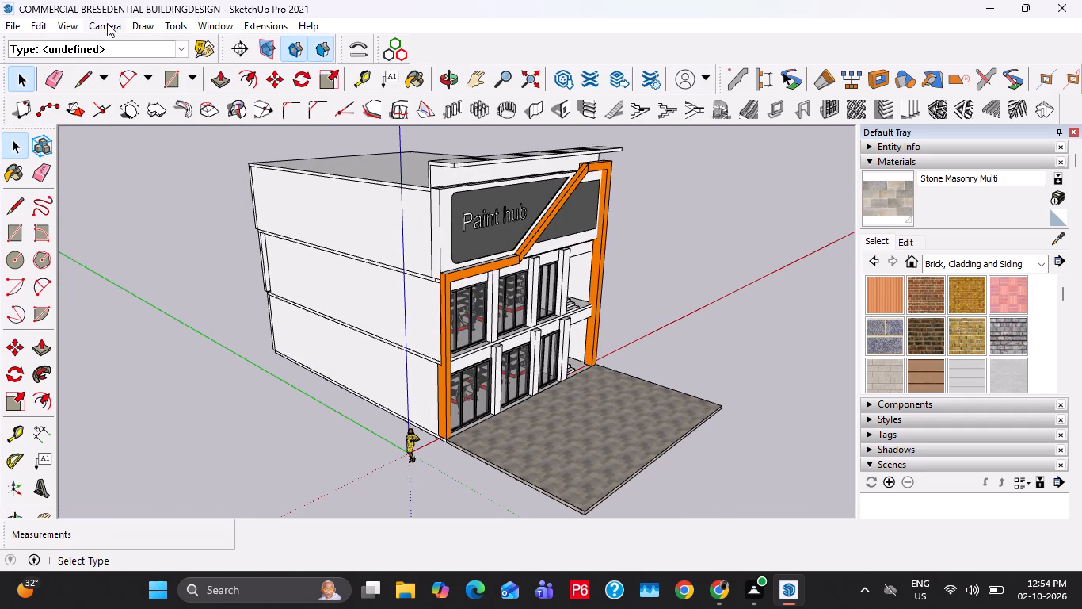
pyautogui.click(0, 30)
pyautogui.click(12, 31)
pyautogui.scroll(2, 570, 285)
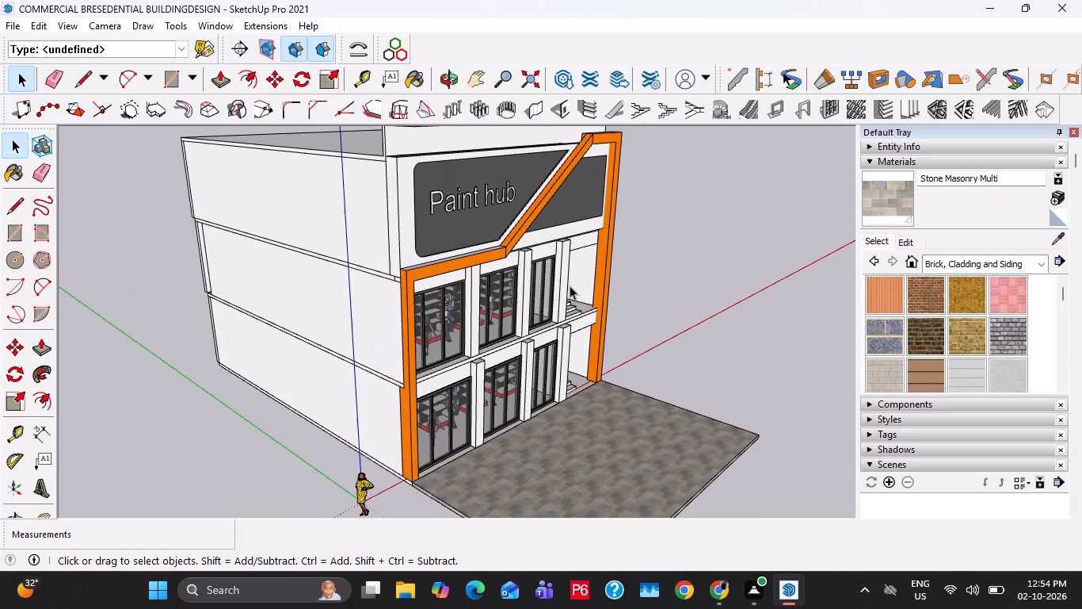
pyautogui.keyDown('shift'); pyautogui.moveTo(563, 275); pyautogui.dragTo(562, 312, button='middle'); pyautogui.keyUp('shift')
pyautogui.scroll(-1, 562, 304)
pyautogui.keyDown('shift'); pyautogui.moveTo(562, 304); pyautogui.dragTo(560, 288, button='middle'); pyautogui.keyUp('shift')
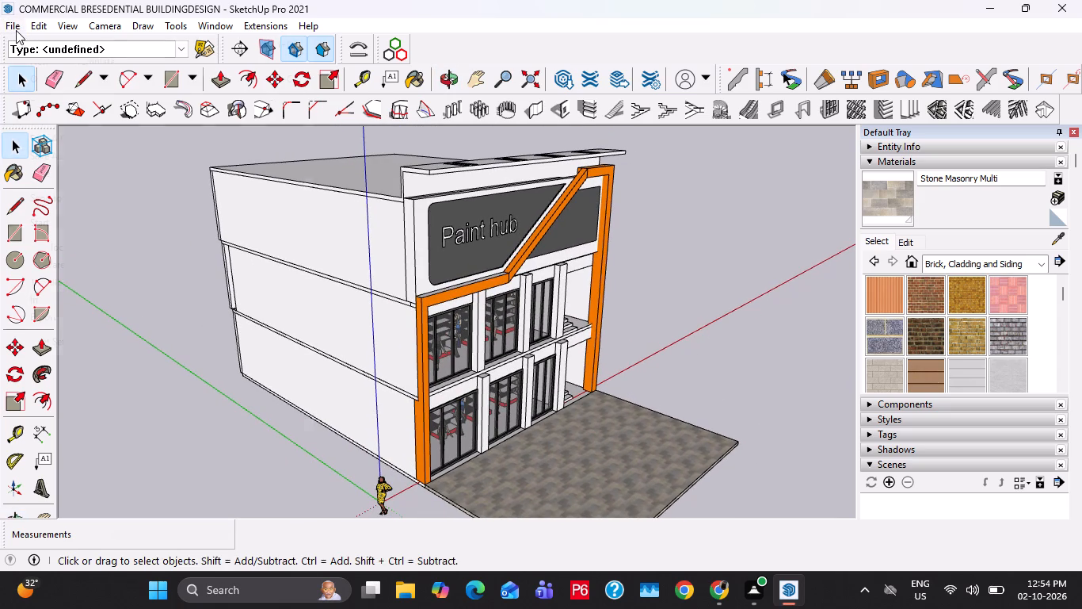
pyautogui.click(16, 30)
pyautogui.click(57, 314)
pyautogui.click(345, 327)
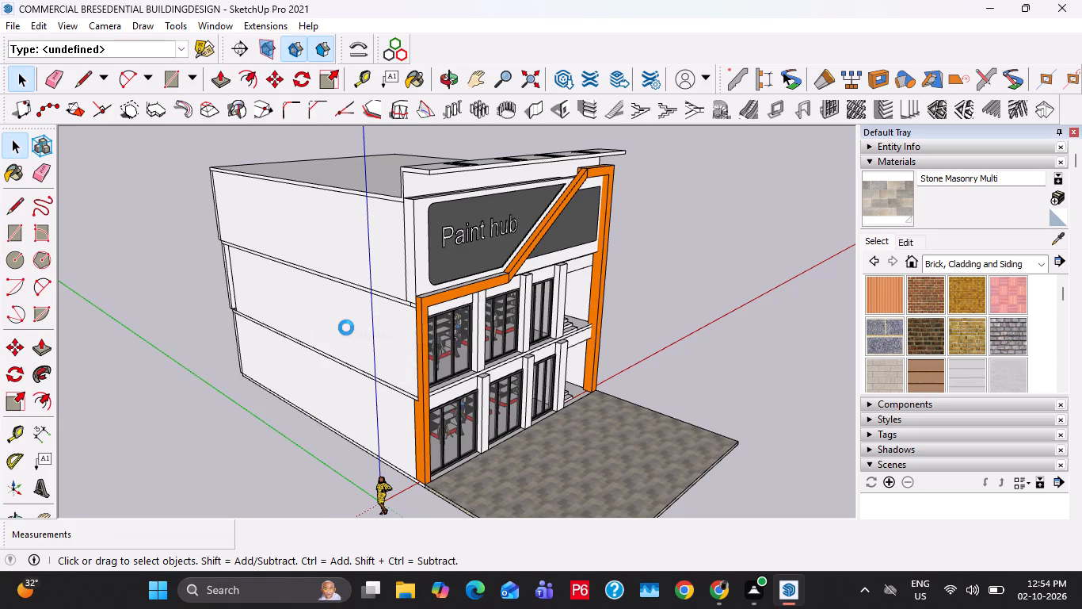
pyautogui.click(592, 347)
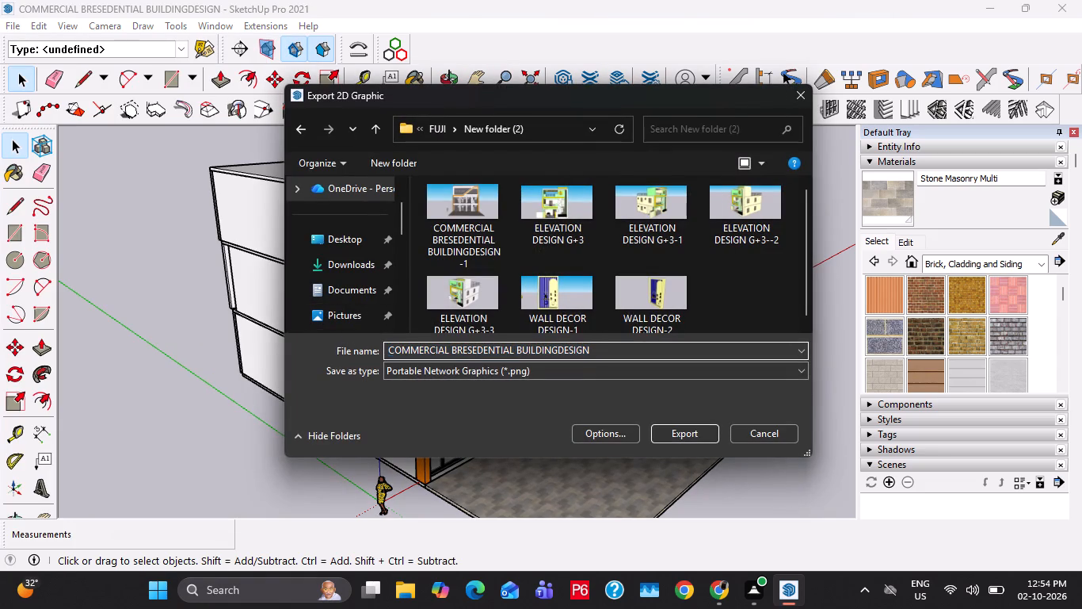
pyautogui.press('-')
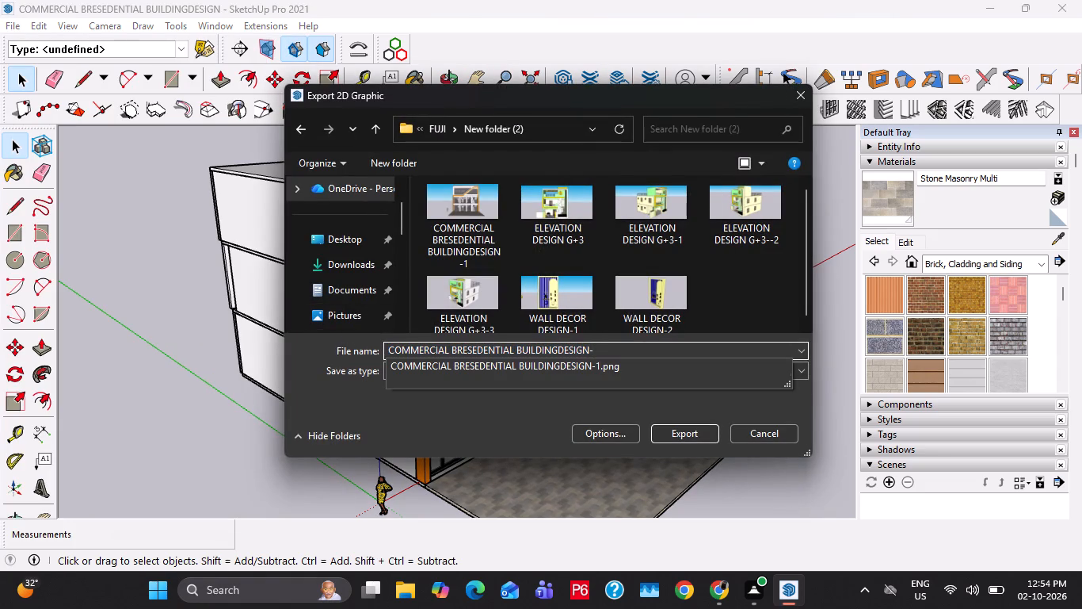
pyautogui.press('2')
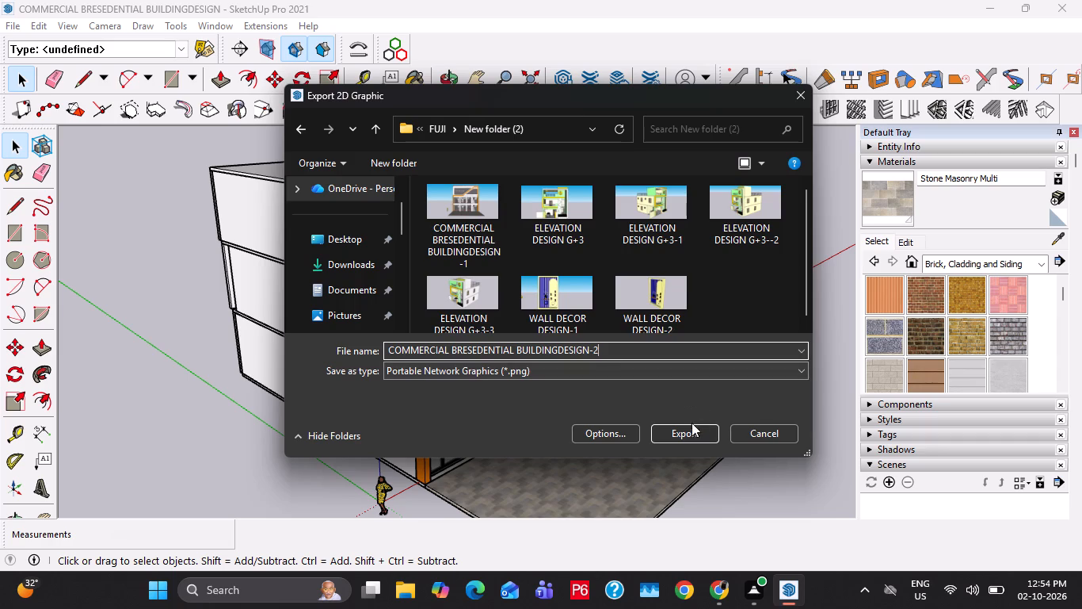
pyautogui.click(686, 431)
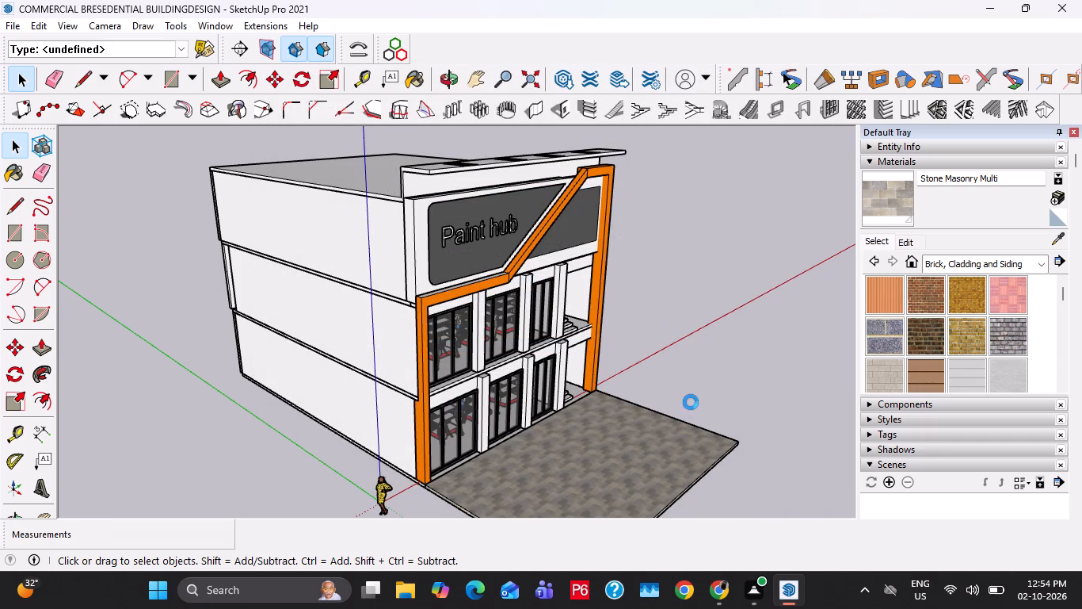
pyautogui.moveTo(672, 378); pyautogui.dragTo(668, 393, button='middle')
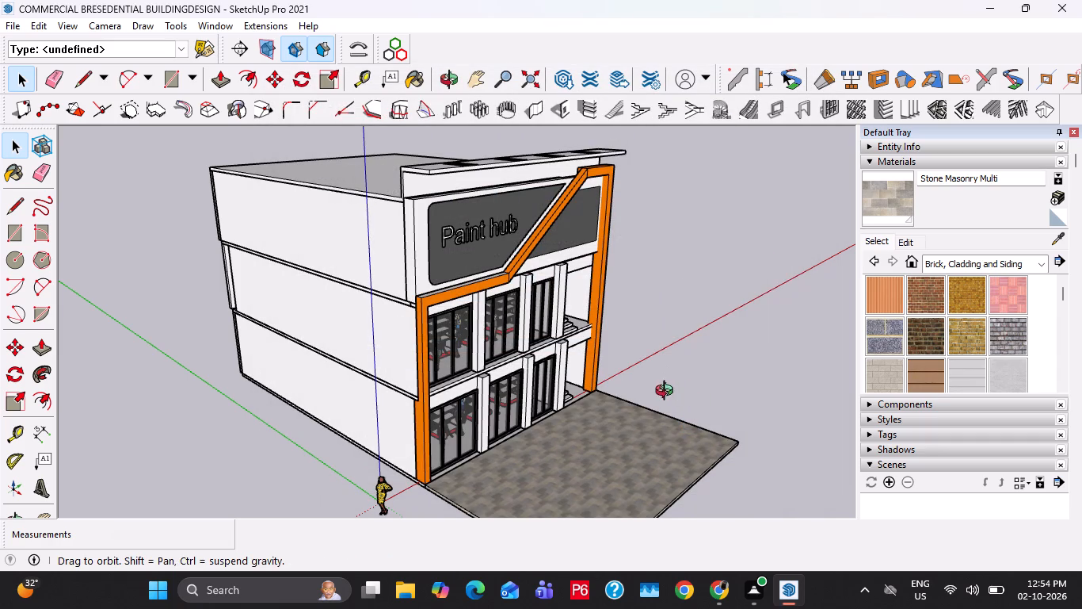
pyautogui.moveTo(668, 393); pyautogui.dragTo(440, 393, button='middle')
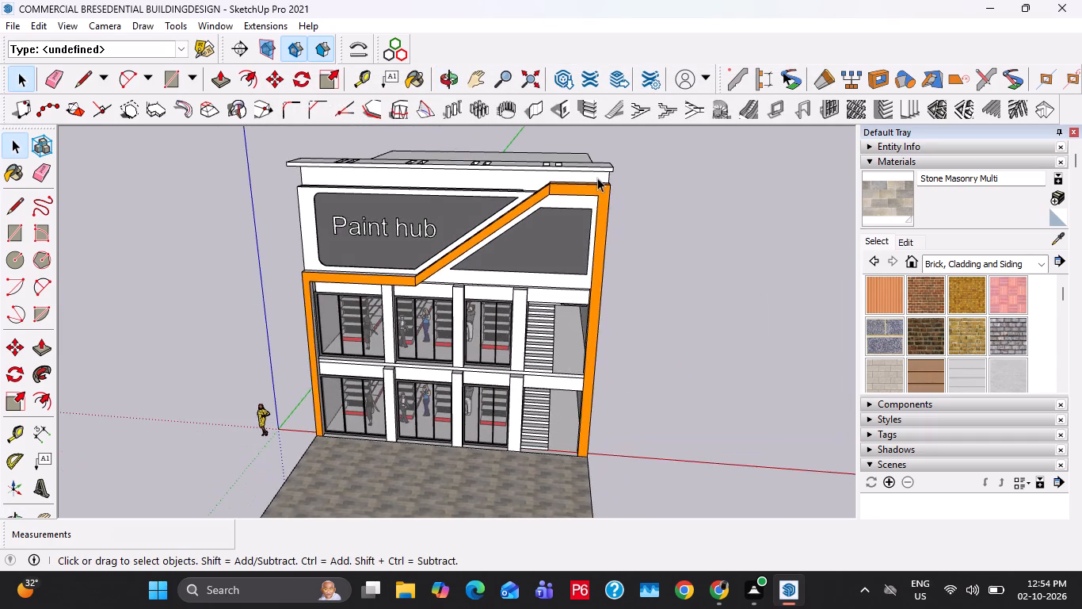
# Export an isometric-based perspective of the facade and side wall as a PNG named COMMERCIAL BRESEDENTIAL BUILDINGDESIGN-3 in New folder (2).
pyautogui.scroll(-5, 597, 178)
pyautogui.moveTo(564, 249); pyautogui.dragTo(547, 291, button='middle')
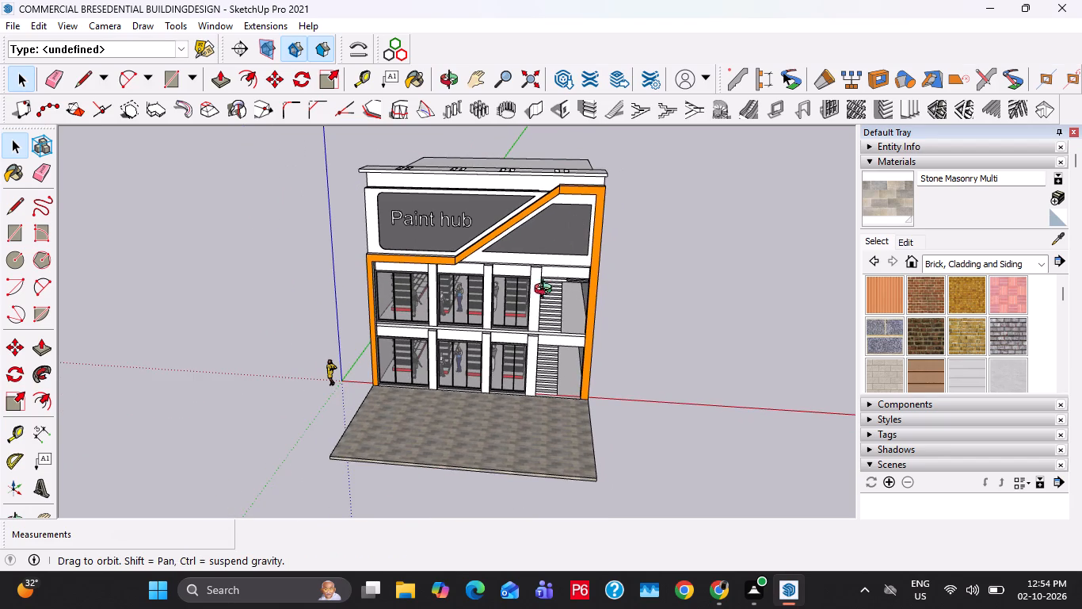
pyautogui.moveTo(547, 291); pyautogui.dragTo(505, 324, button='middle')
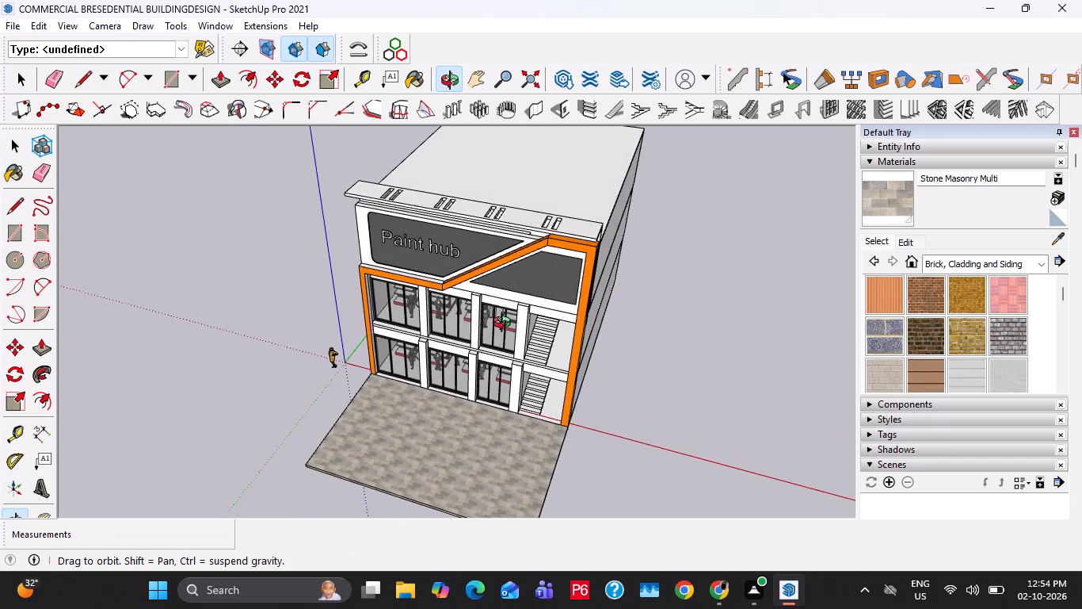
pyautogui.moveTo(505, 324); pyautogui.dragTo(469, 316, button='middle')
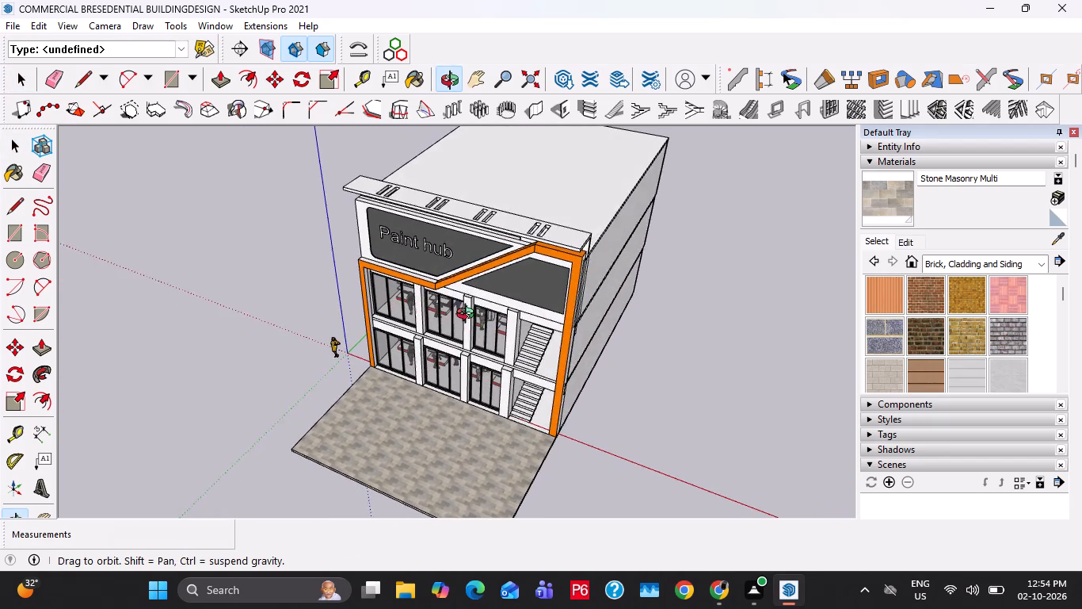
pyautogui.moveTo(469, 316); pyautogui.dragTo(466, 310, button='middle')
pyautogui.click(98, 21)
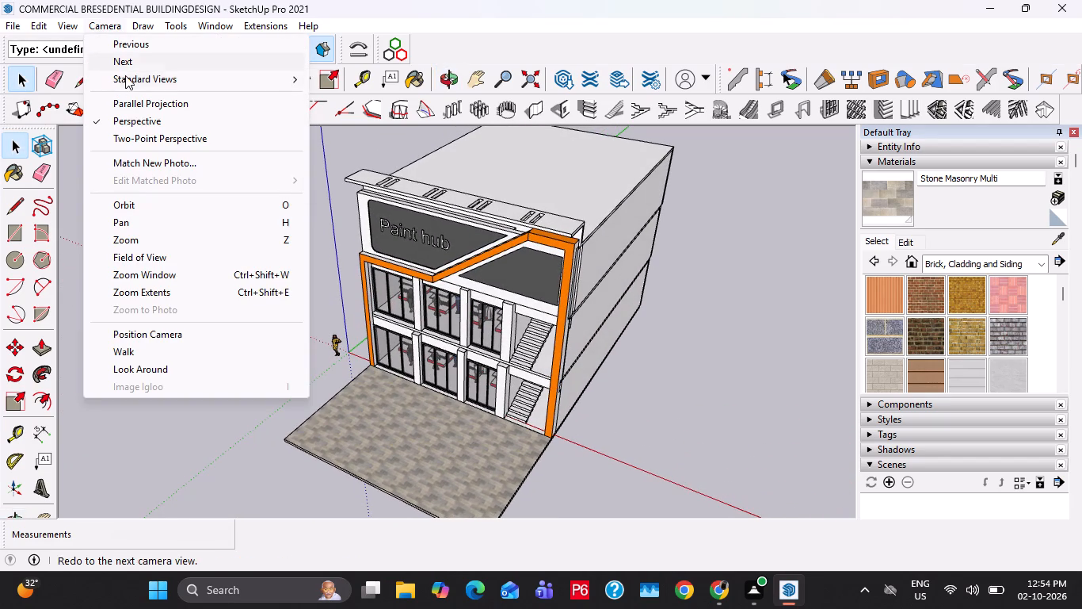
pyautogui.click(125, 75)
pyautogui.click(361, 190)
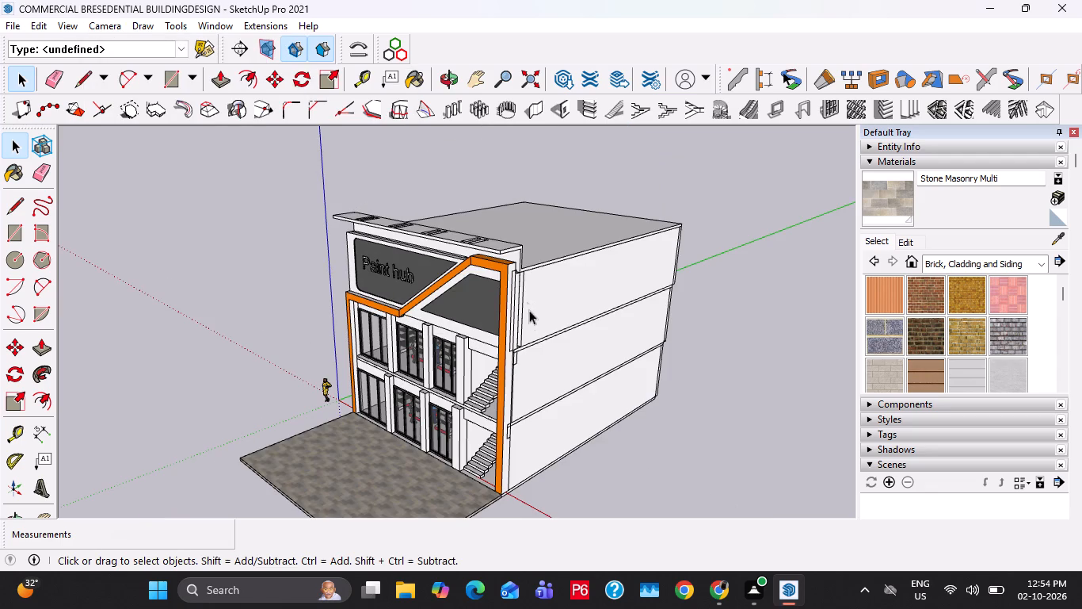
pyautogui.scroll(-1, 508, 345)
pyautogui.keyDown('shift'); pyautogui.moveTo(505, 346); pyautogui.dragTo(536, 309, button='middle'); pyautogui.keyUp('shift')
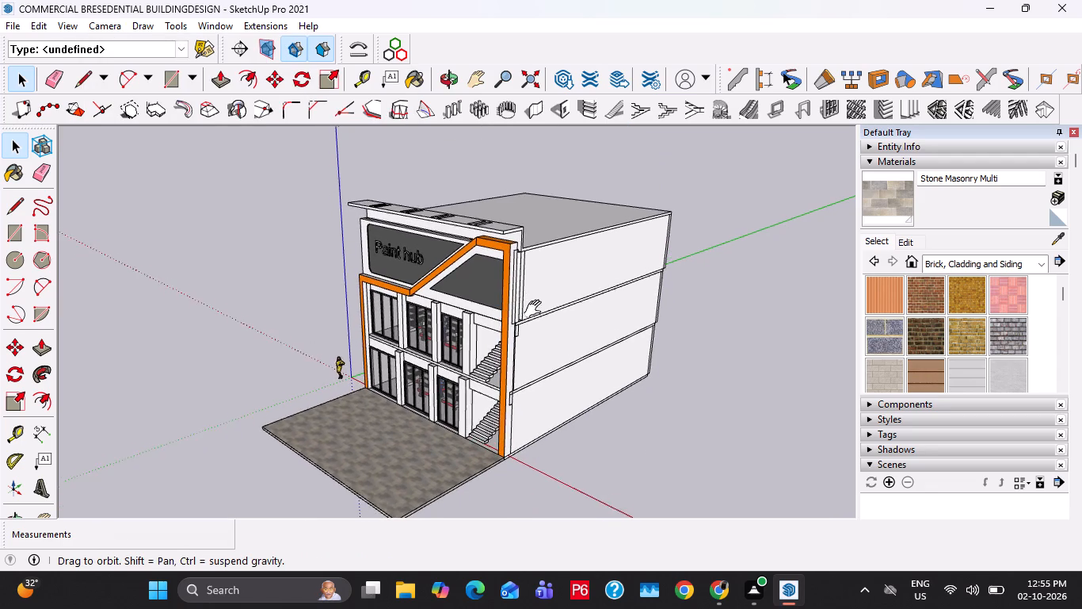
pyautogui.keyDown('shift'); pyautogui.moveTo(536, 309); pyautogui.dragTo(556, 308, button='middle'); pyautogui.keyUp('shift')
pyautogui.scroll(1, 495, 328)
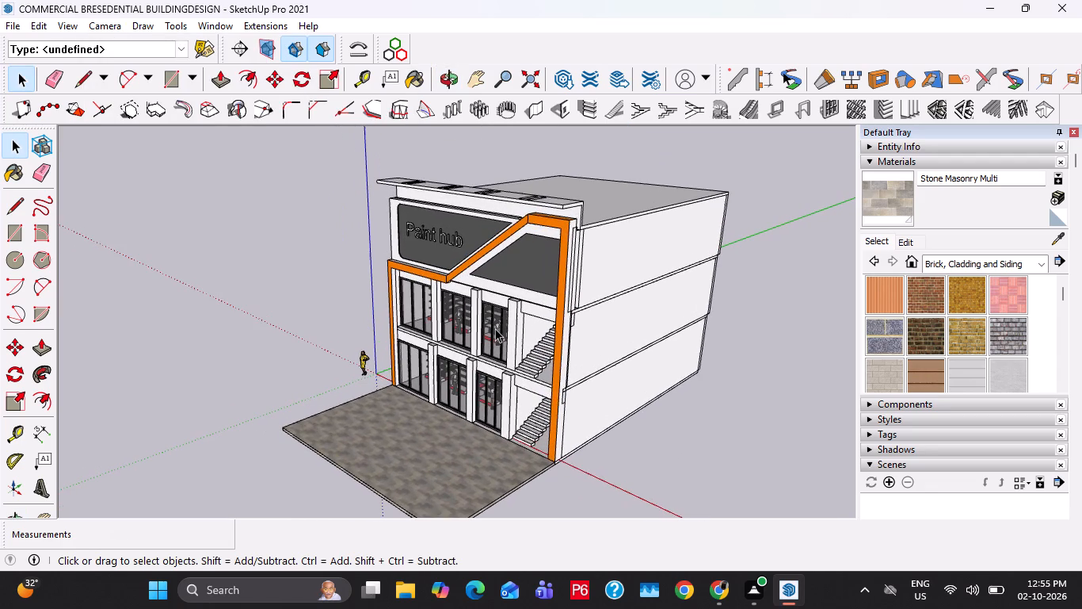
pyautogui.scroll(1, 495, 328)
pyautogui.keyDown('shift'); pyautogui.moveTo(494, 326); pyautogui.dragTo(496, 312, button='middle'); pyautogui.keyUp('shift')
pyautogui.scroll(1, 483, 305)
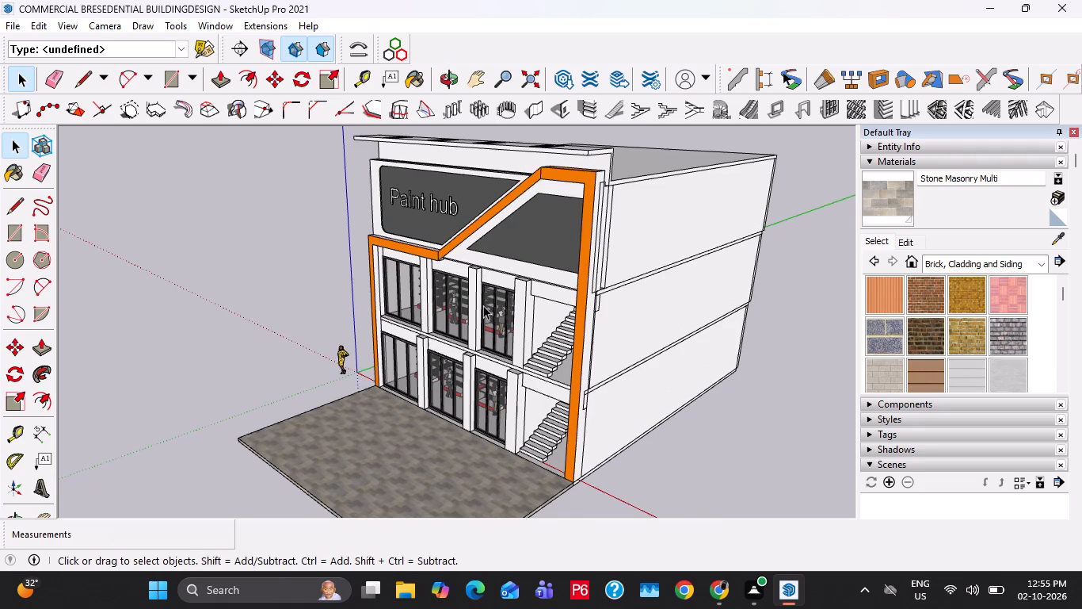
pyautogui.click(13, 29)
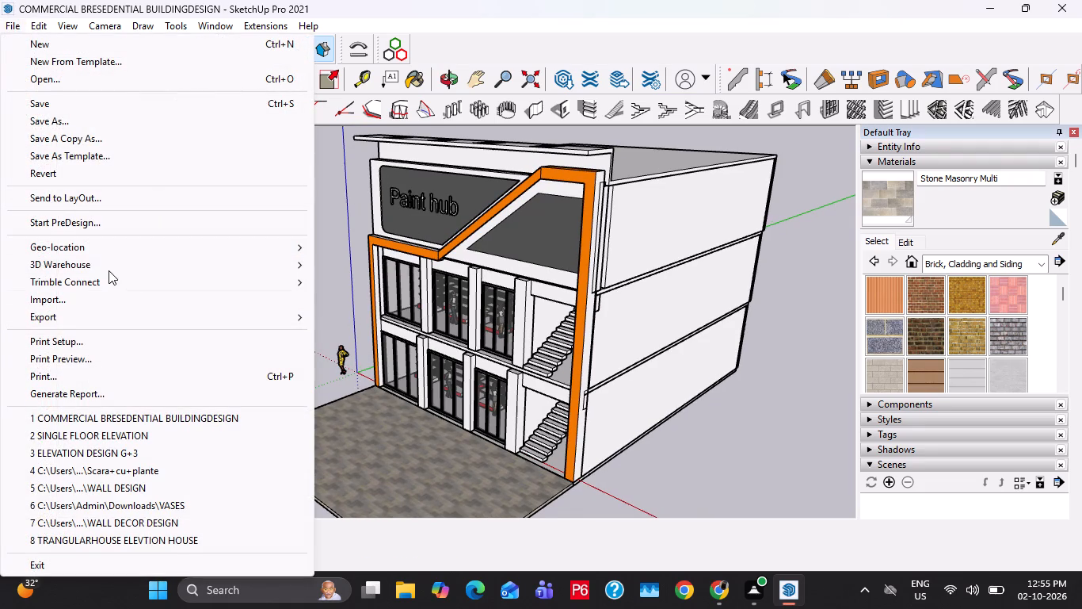
pyautogui.click(111, 316)
pyautogui.click(341, 333)
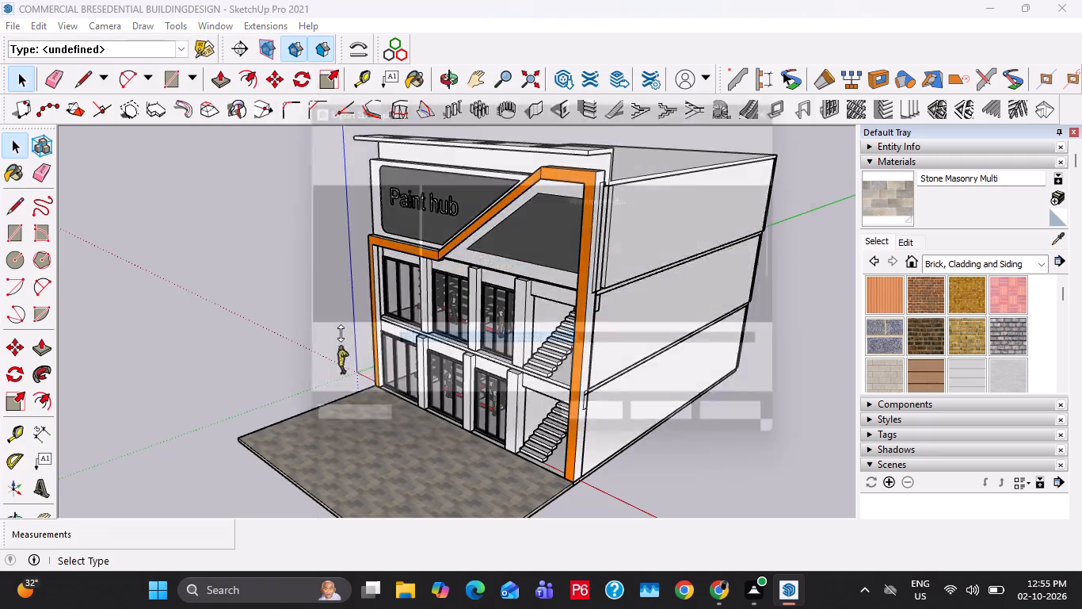
pyautogui.click(592, 350)
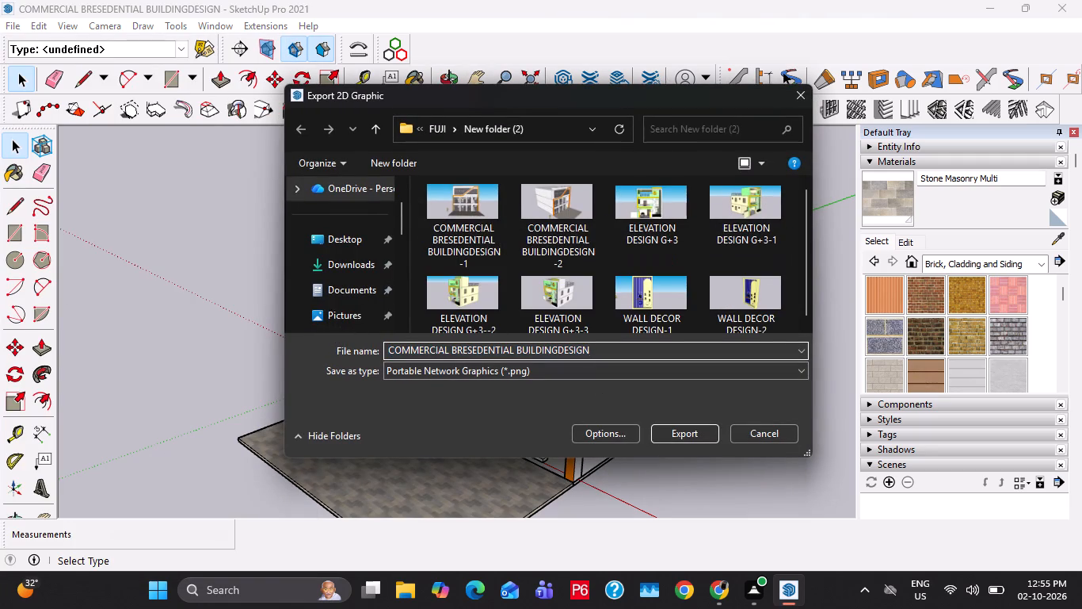
pyautogui.press('-')
pyautogui.press('3')
pyautogui.click(669, 428)
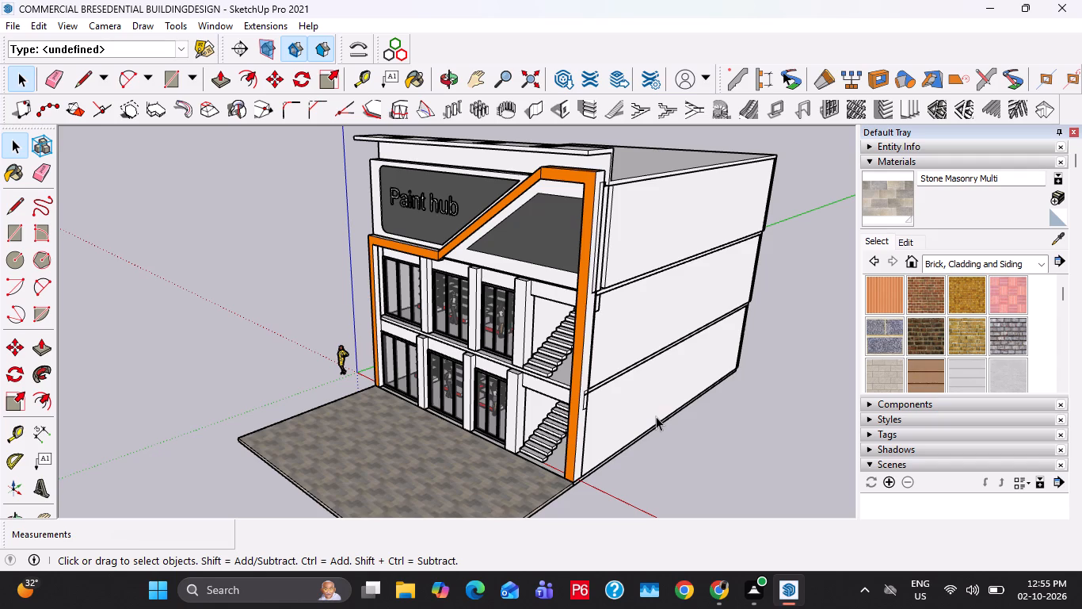
# Push/Pull the front end face of the top floor's side wall 11 3/16" to the facade-side wall, inside its nested group, and close the groups.
pyautogui.scroll(3, 510, 174)
pyautogui.scroll(4, 529, 274)
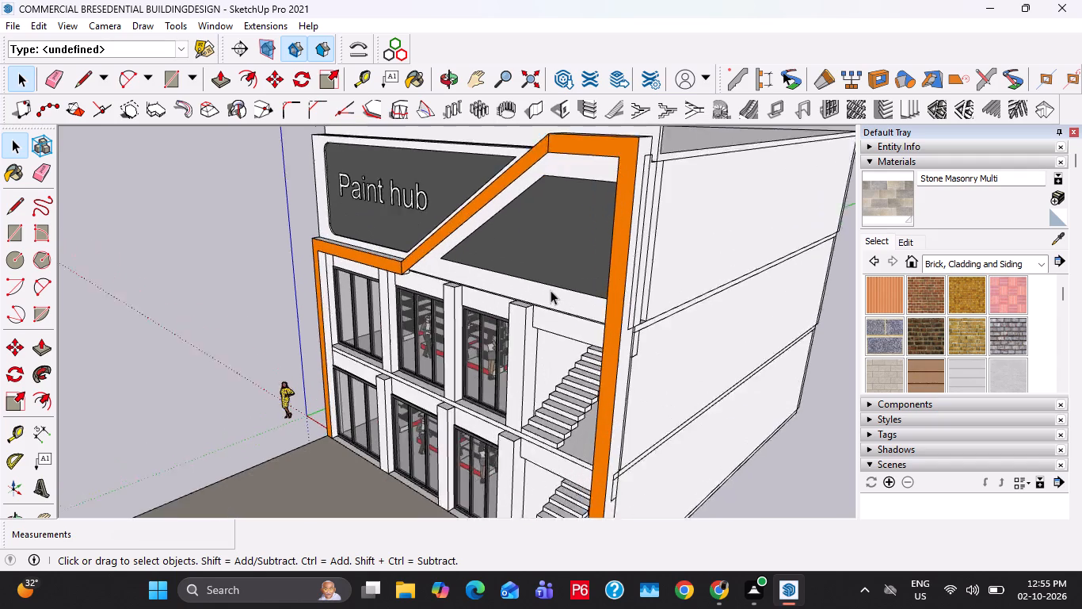
pyautogui.scroll(2, 551, 290)
pyautogui.scroll(-12, 551, 290)
pyautogui.moveTo(572, 342); pyautogui.dragTo(571, 339, button='middle')
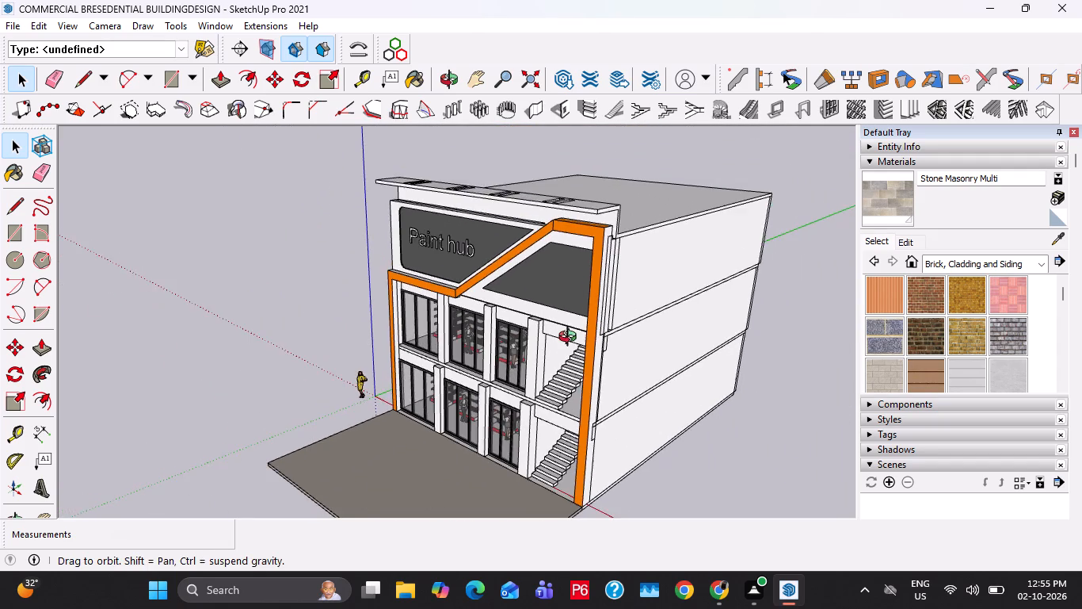
pyautogui.moveTo(571, 339); pyautogui.dragTo(407, 324, button='middle')
pyautogui.doubleClick(607, 294)
pyautogui.scroll(4, 547, 274)
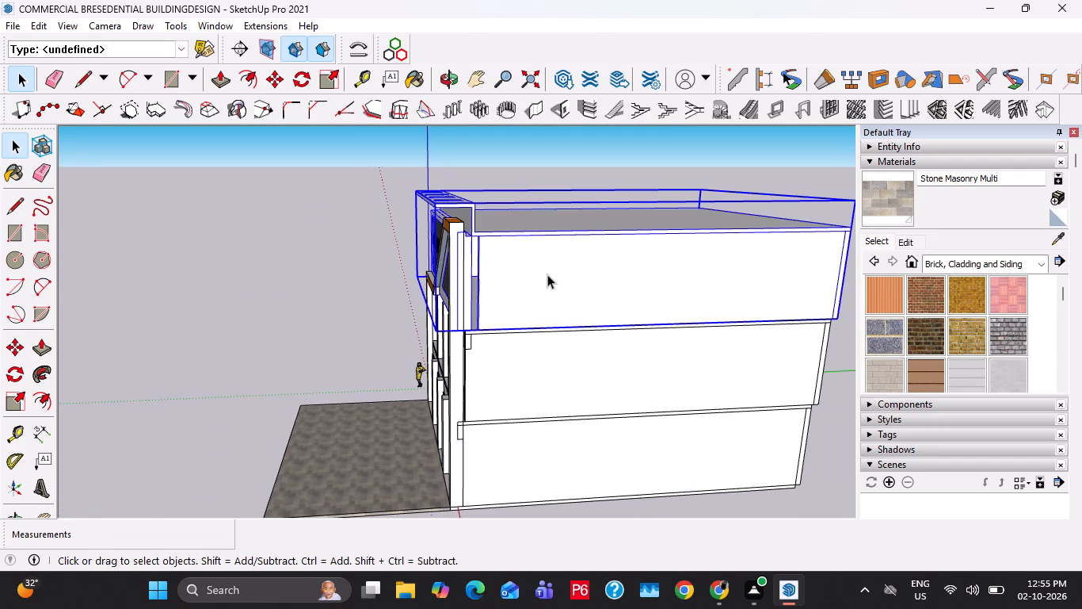
pyautogui.scroll(6, 547, 274)
pyautogui.moveTo(493, 286); pyautogui.dragTo(501, 241, button='middle')
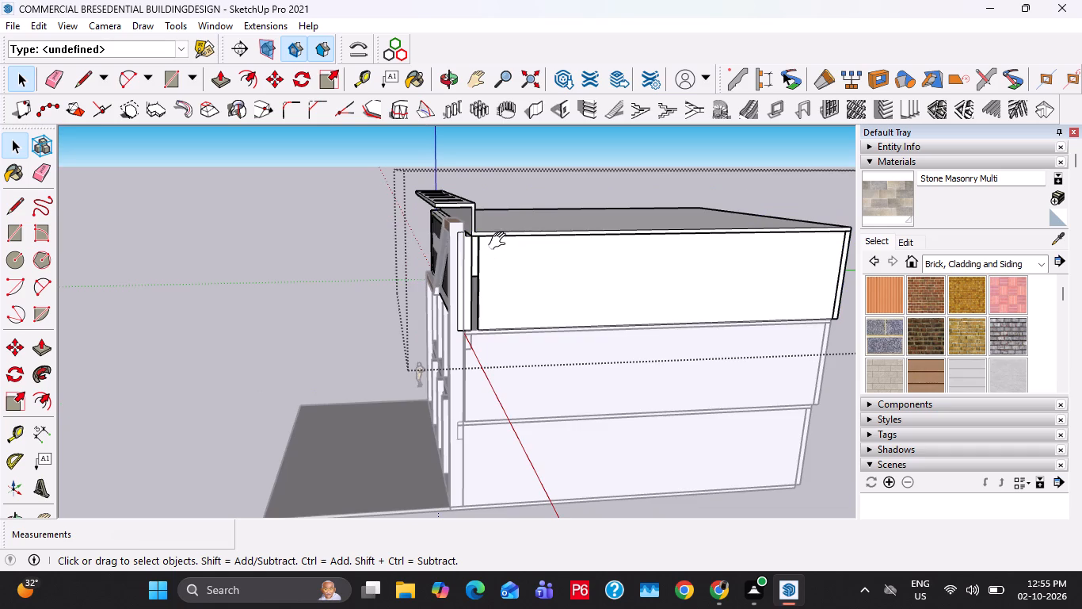
pyautogui.moveTo(501, 241); pyautogui.dragTo(508, 217, button='middle')
pyautogui.scroll(16, 478, 288)
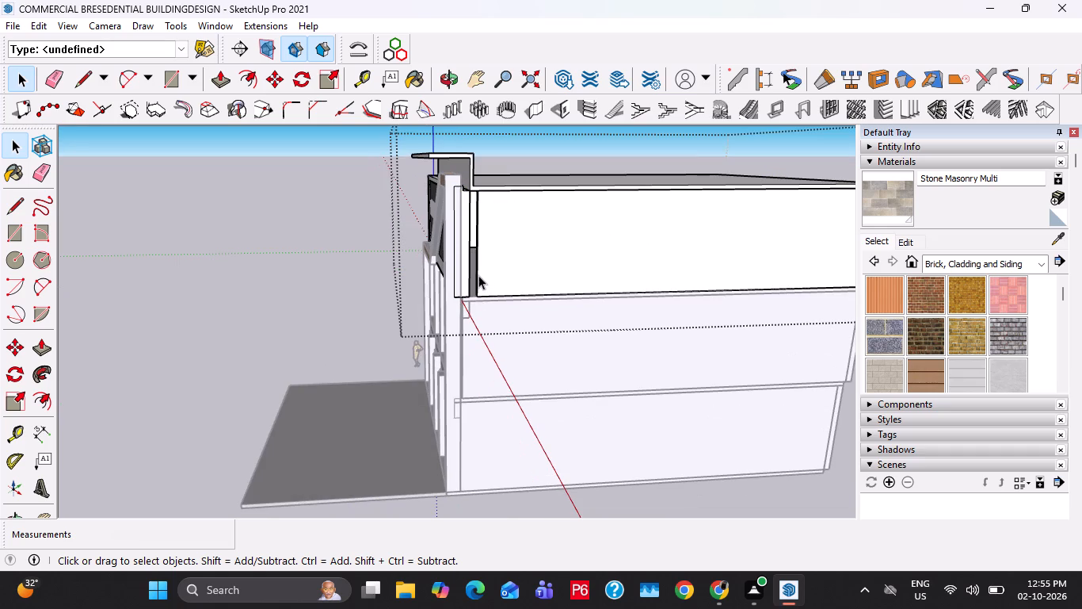
pyautogui.scroll(17, 478, 275)
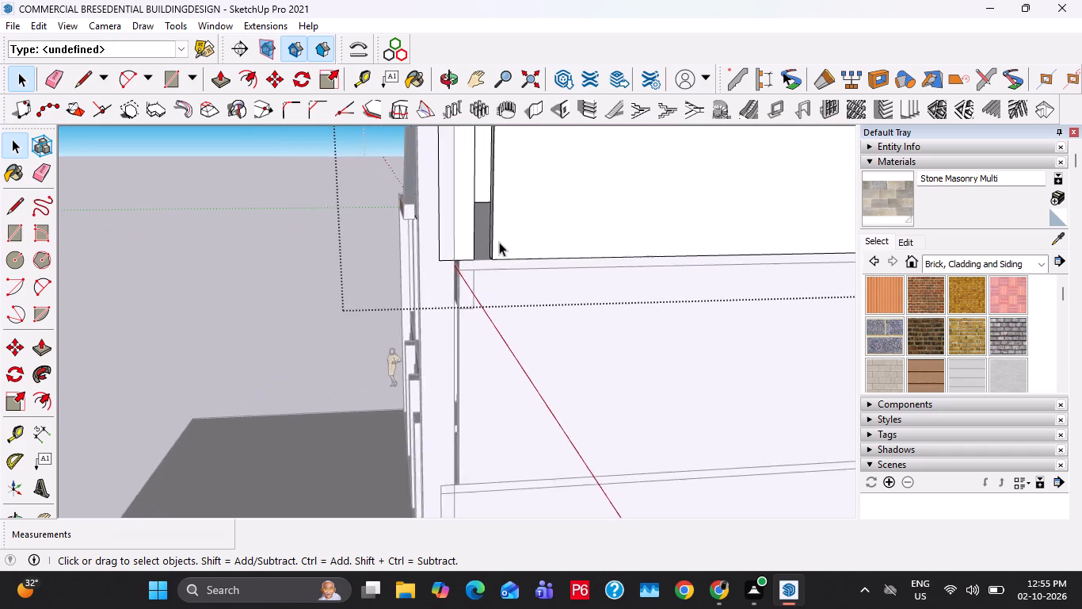
pyautogui.scroll(7, 499, 242)
pyautogui.moveTo(503, 254); pyautogui.dragTo(573, 273, button='middle')
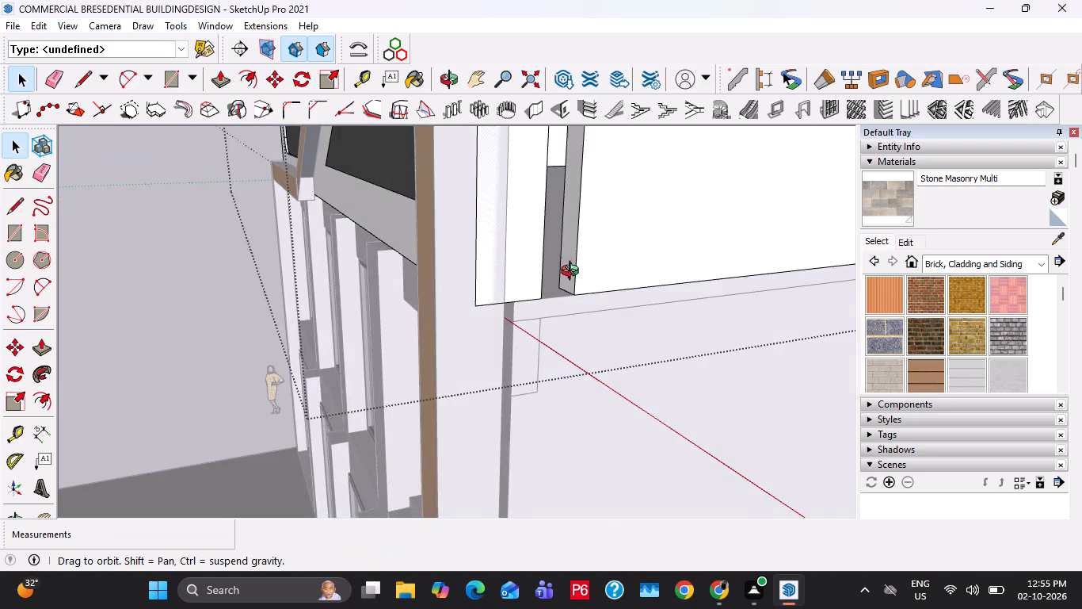
pyautogui.moveTo(573, 273); pyautogui.dragTo(573, 272, button='middle')
pyautogui.tripleClick(617, 239)
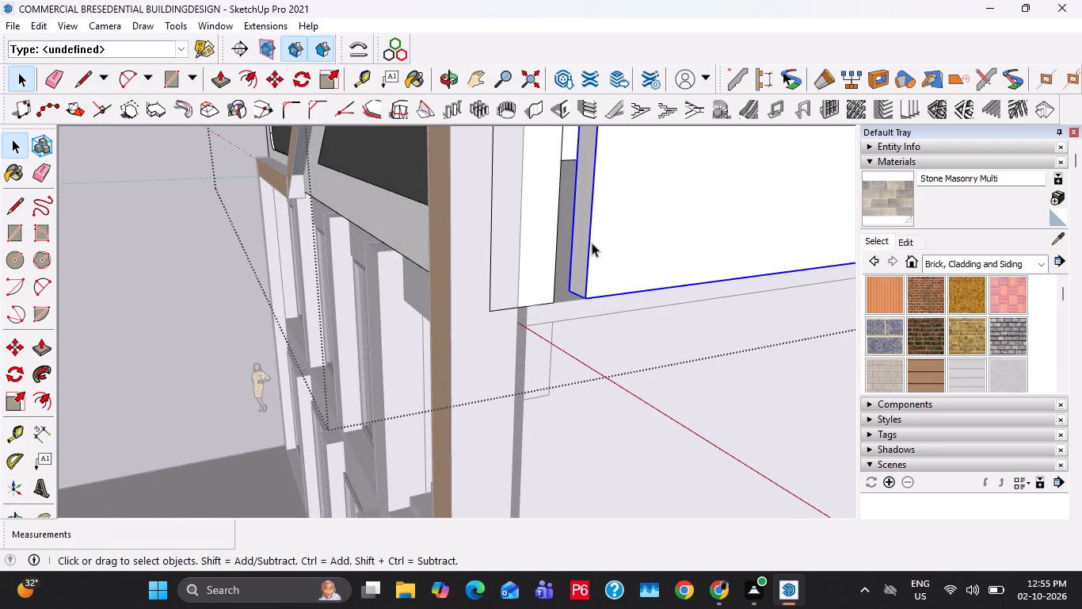
pyautogui.doubleClick(580, 241)
pyautogui.click(575, 259)
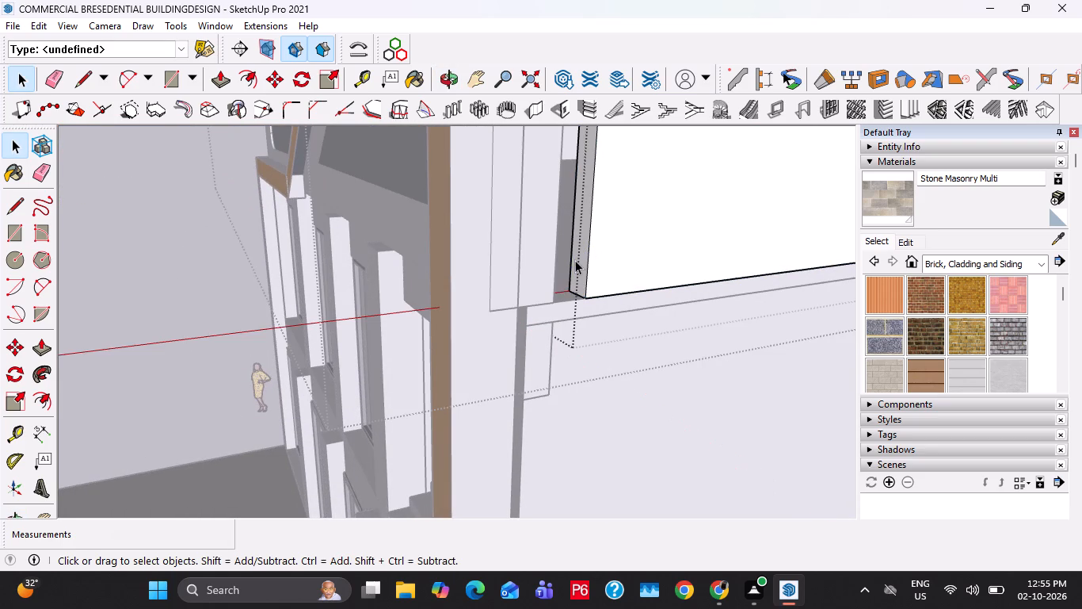
pyautogui.press('p')
pyautogui.click(578, 272)
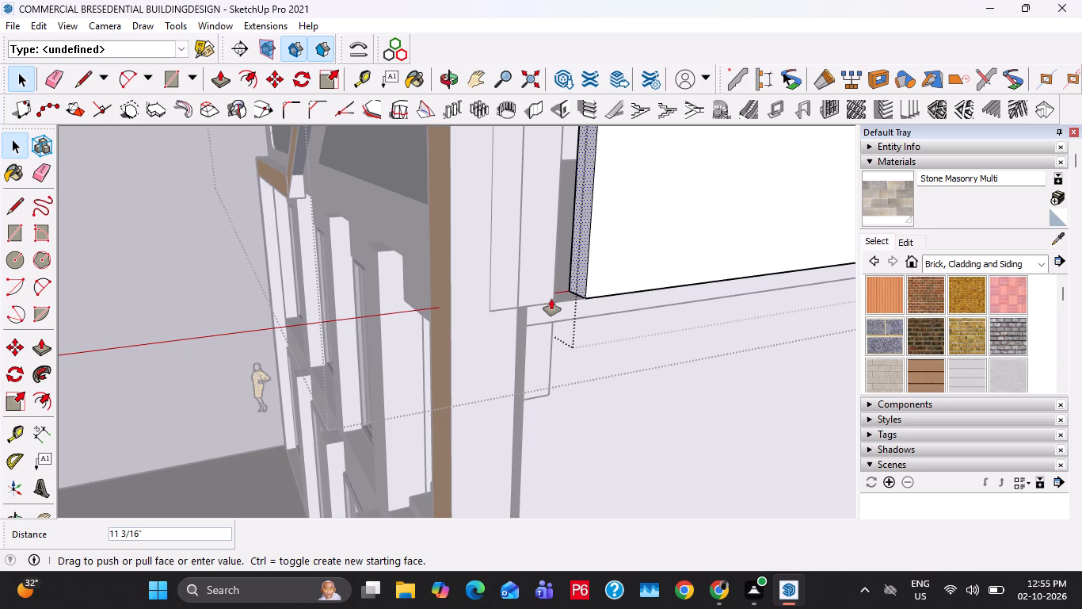
pyautogui.click(550, 308)
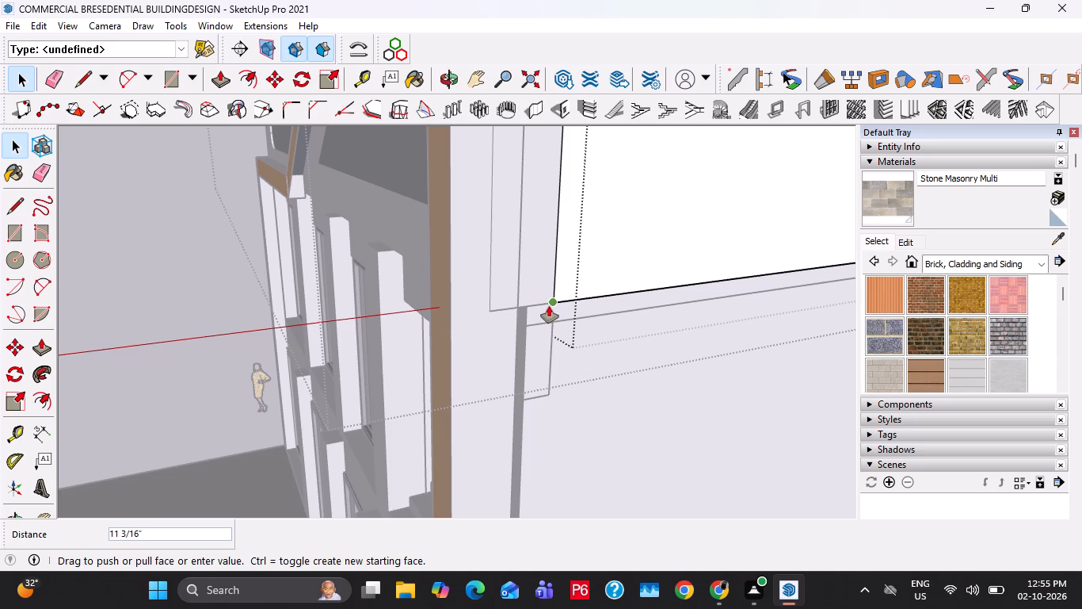
pyautogui.press('space')
pyautogui.press('space')
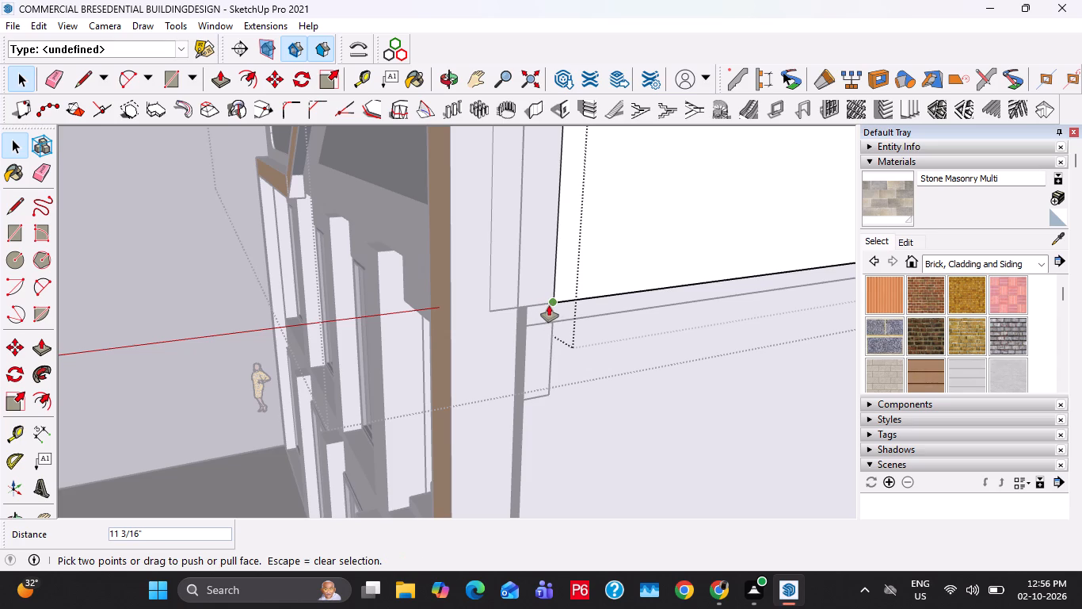
pyautogui.press('Escape')
pyautogui.press('Escape')
pyautogui.press('space')
pyautogui.press('Escape')
pyautogui.press('Escape')
pyautogui.press('Escape')
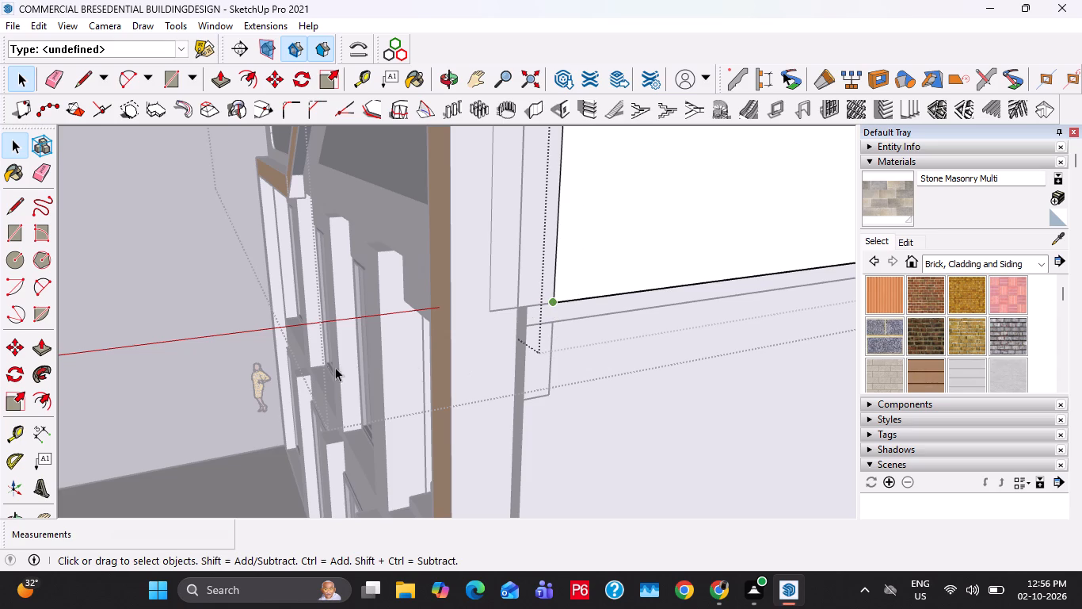
pyautogui.click(328, 367)
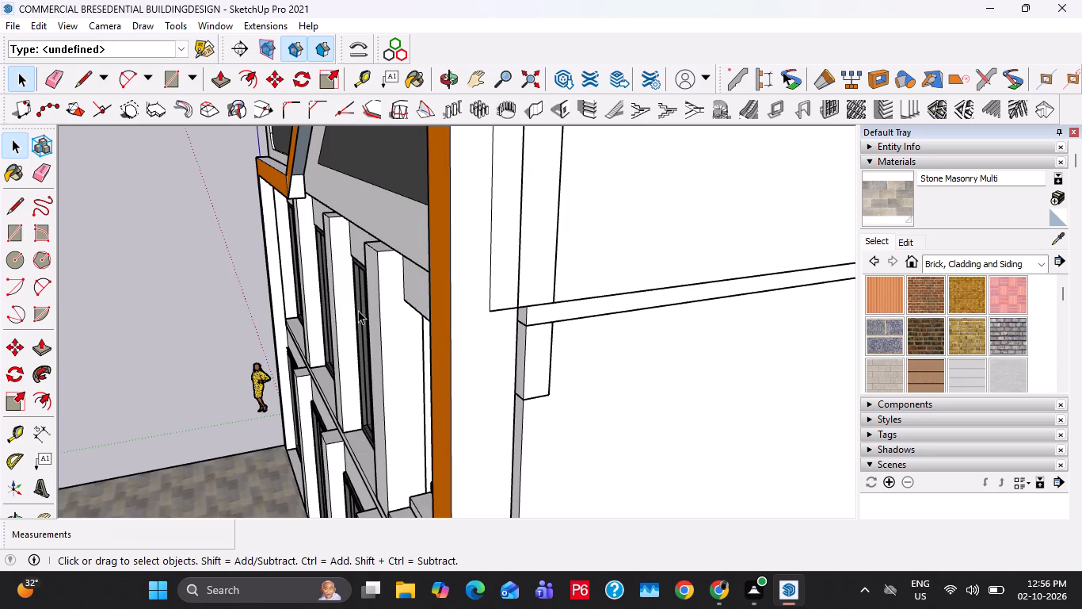
# Divide the middle floor's outer side wall face into 1 row and 5 columns with Panel Divider, inside its nested group, and close the groups.
pyautogui.scroll(-14, 360, 307)
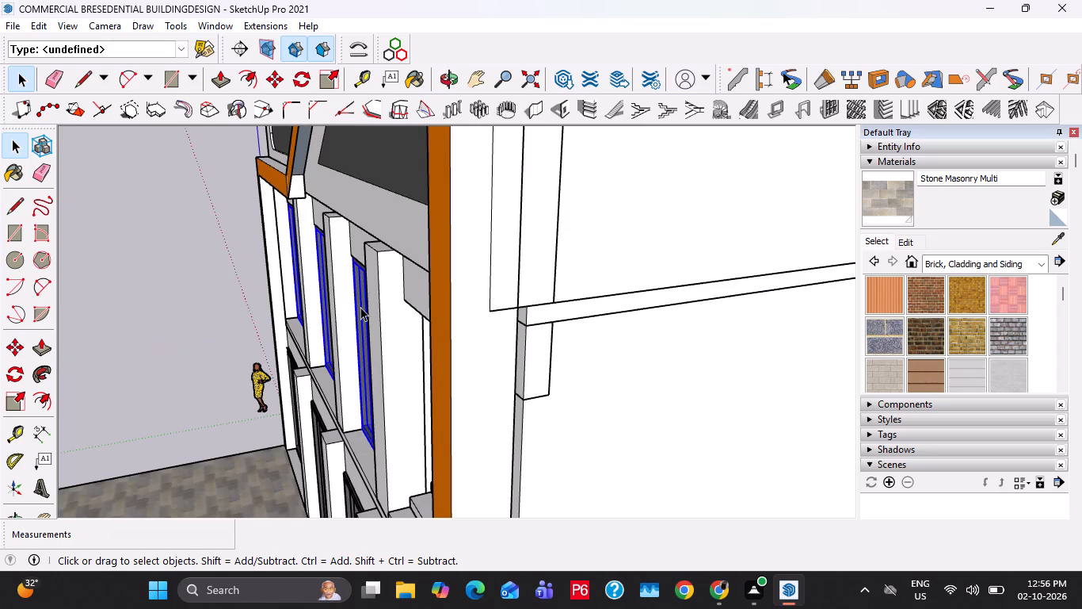
pyautogui.scroll(-10, 360, 307)
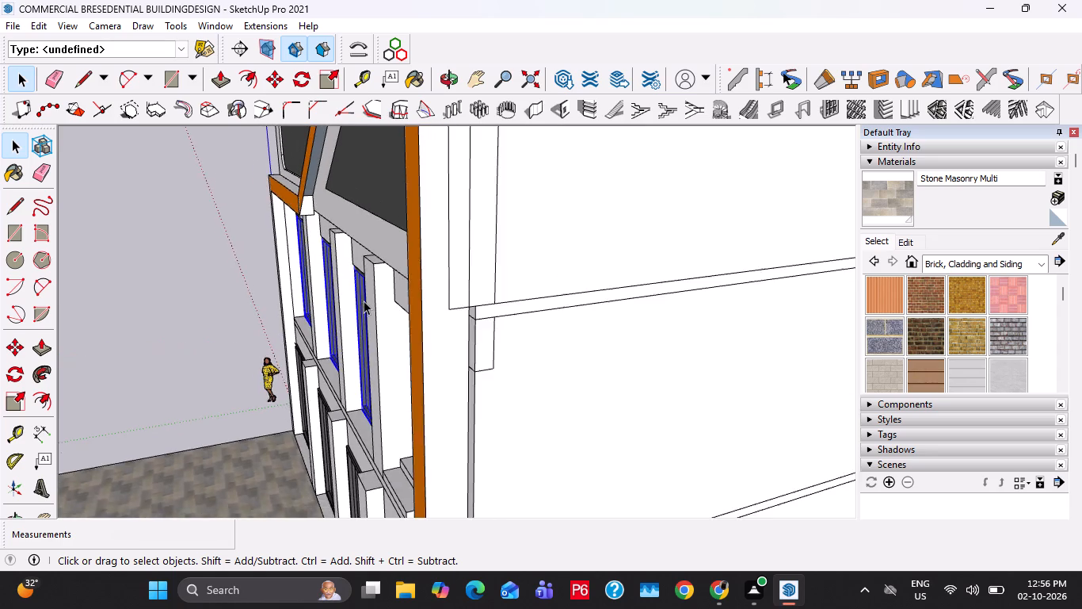
pyautogui.scroll(-15, 364, 301)
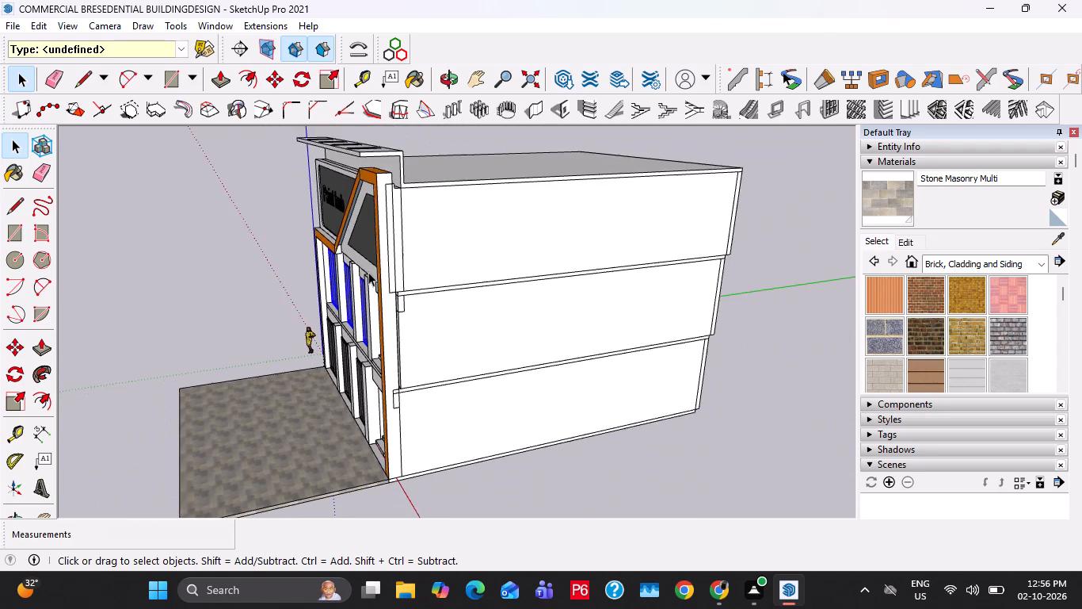
pyautogui.doubleClick(512, 294)
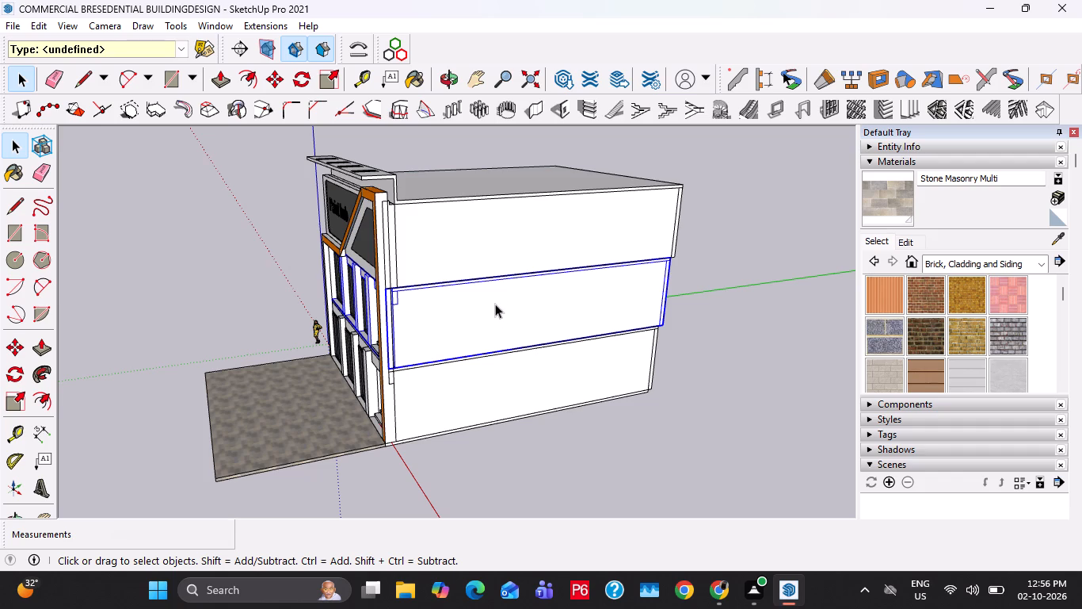
pyautogui.doubleClick(495, 326)
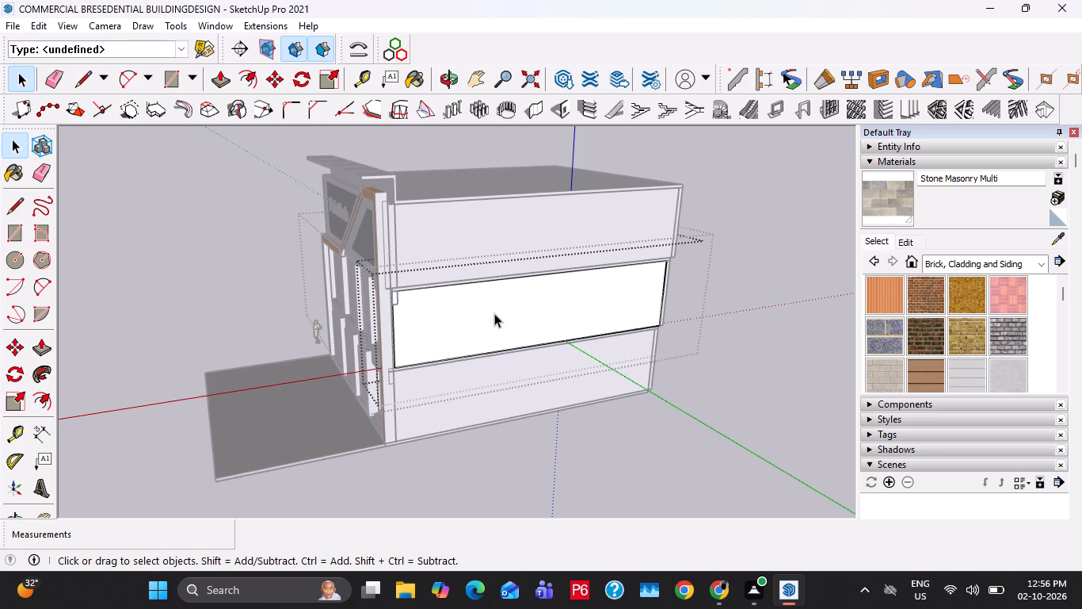
pyautogui.doubleClick(494, 316)
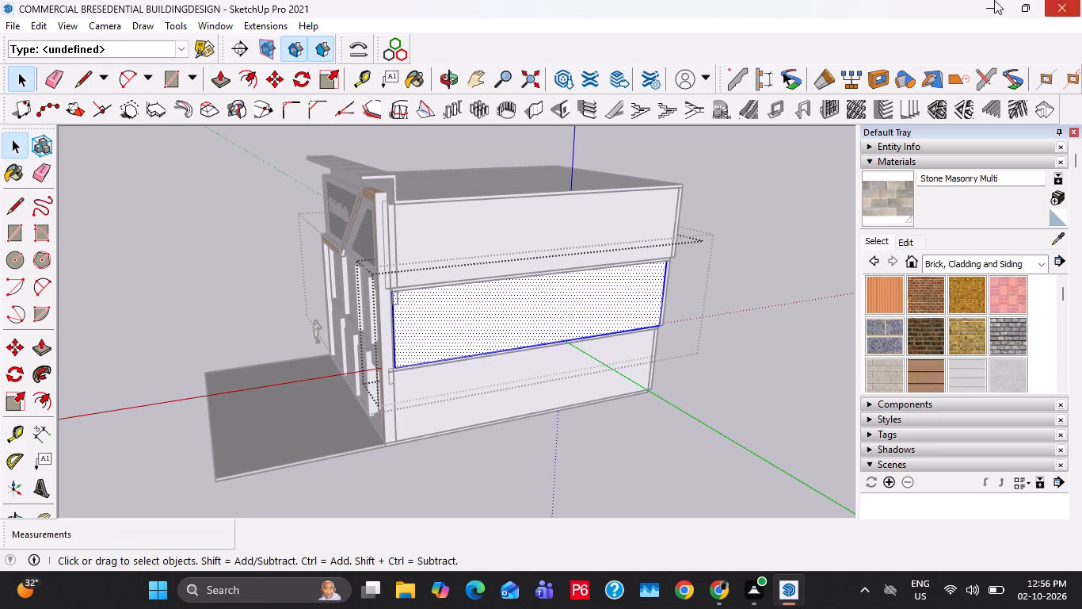
pyautogui.click(832, 109)
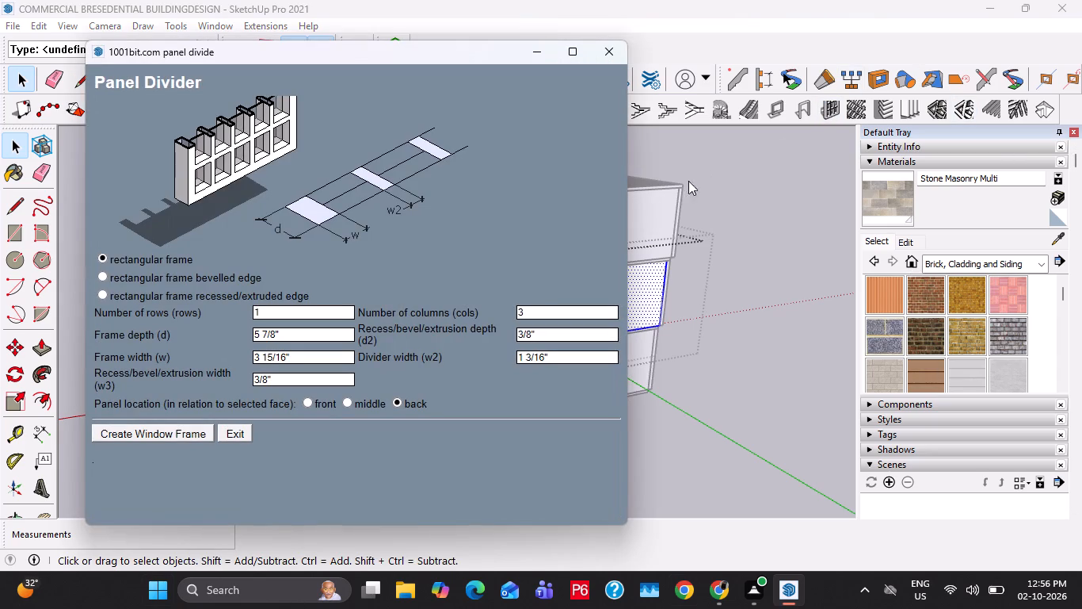
pyautogui.click(531, 309)
pyautogui.press('5')
pyautogui.press('Return')
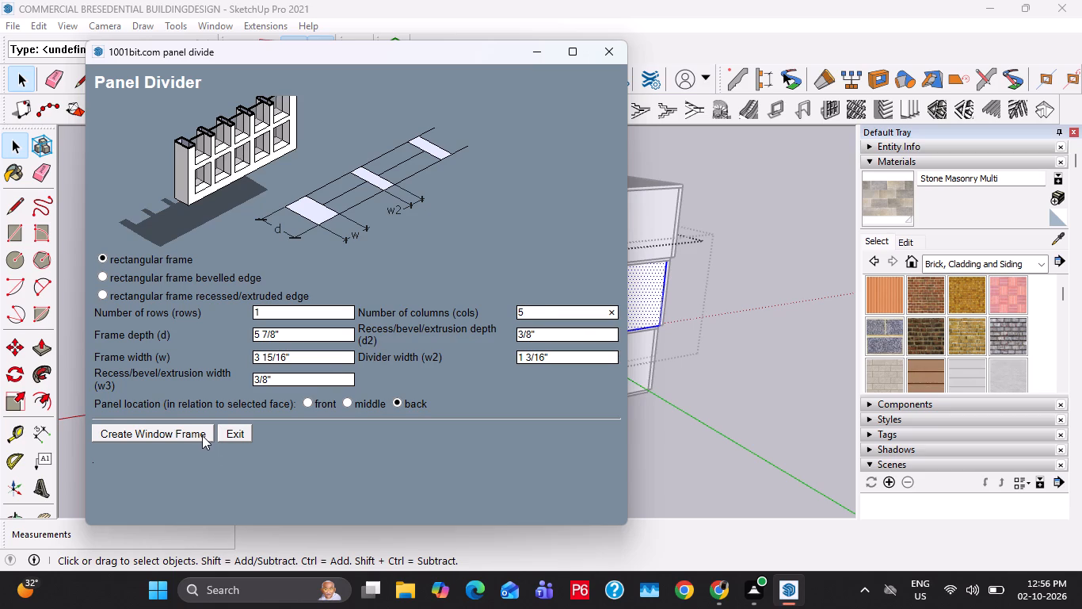
pyautogui.click(200, 434)
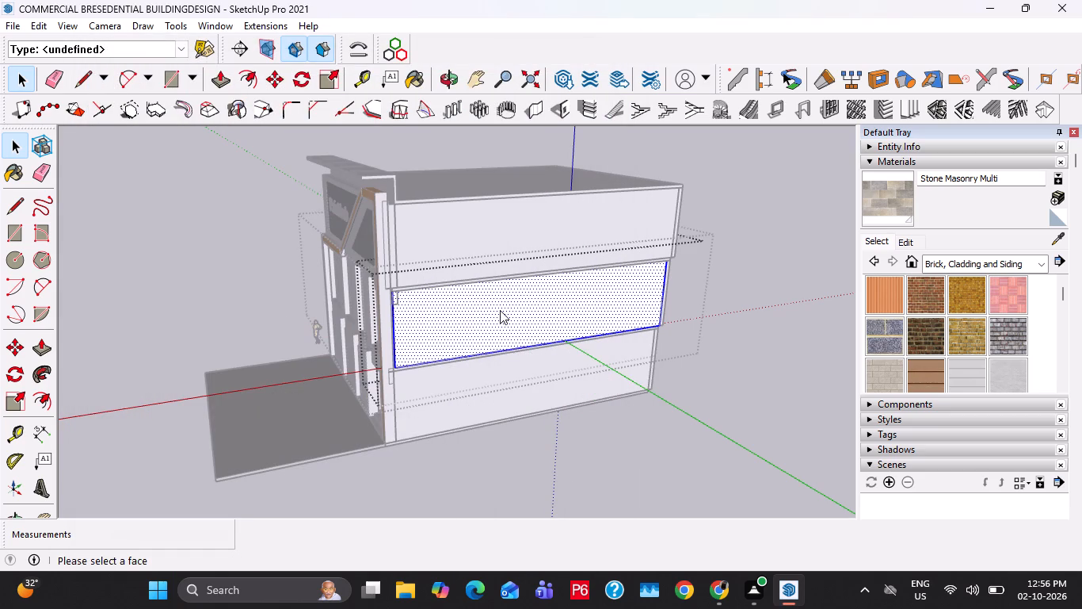
pyautogui.click(500, 310)
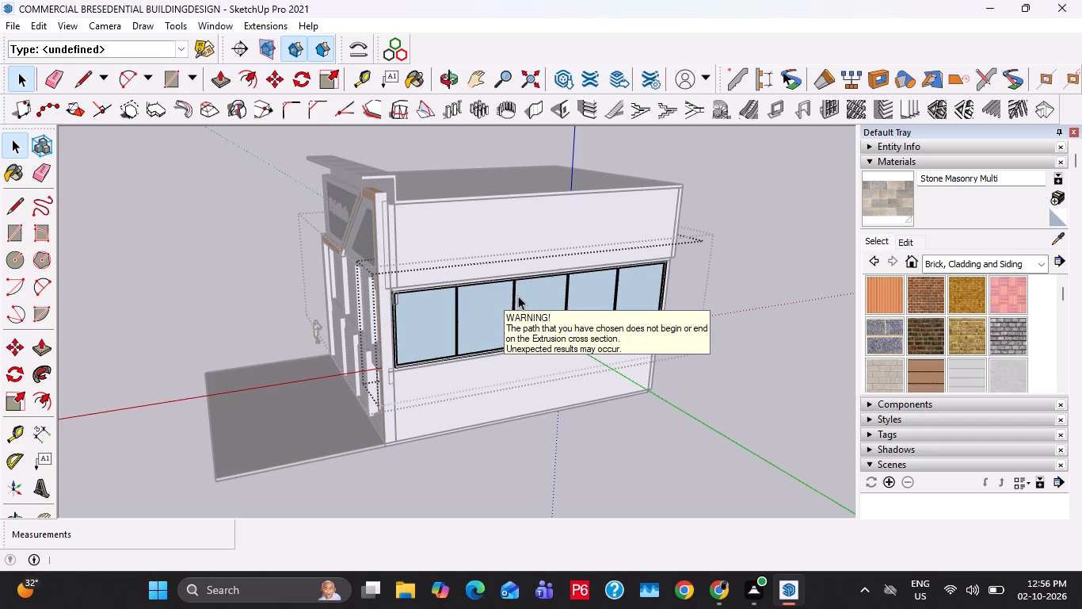
pyautogui.scroll(4, 518, 296)
pyautogui.press('space')
pyautogui.press('space')
pyautogui.press('Escape')
pyautogui.press('Escape')
pyautogui.scroll(6, 585, 365)
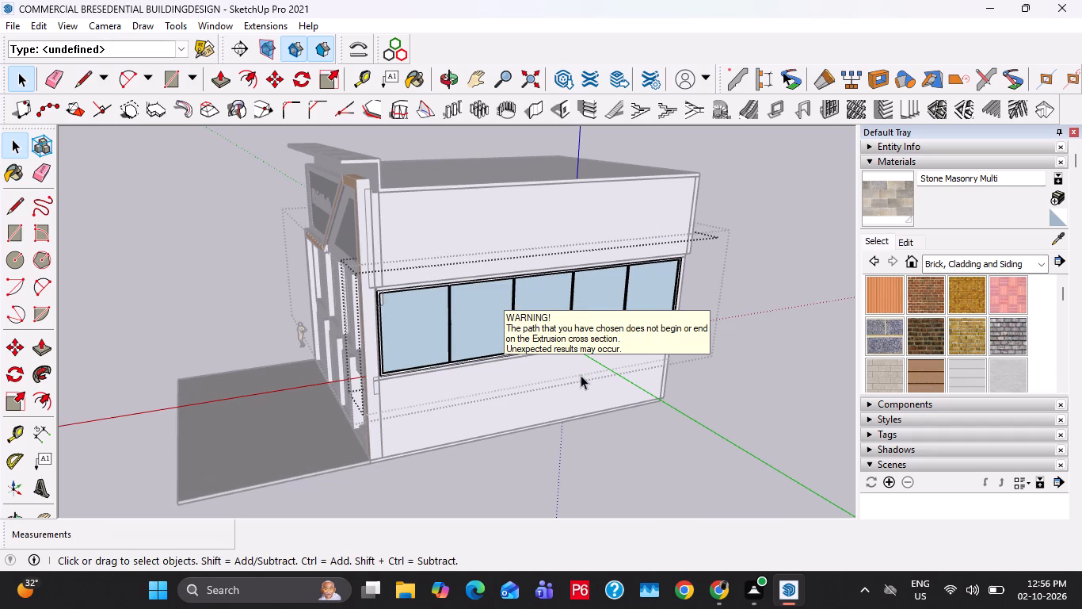
pyautogui.scroll(6, 581, 375)
pyautogui.press('Escape')
pyautogui.press('Escape')
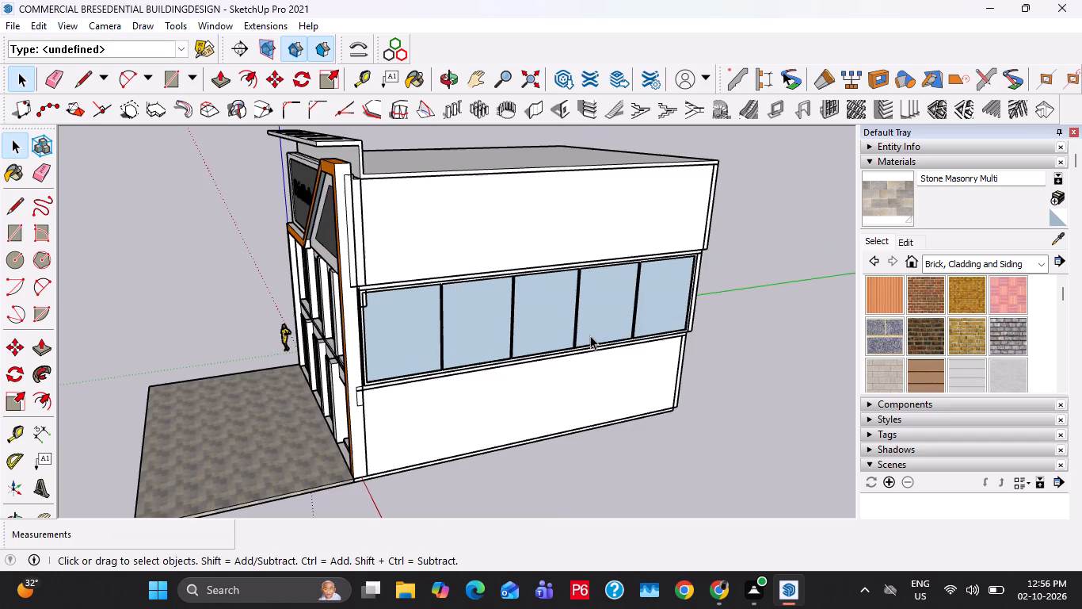
# Explode the middle floor's group containing the panelled side wall and the rear wall.
pyautogui.scroll(5, 591, 334)
pyautogui.scroll(9, 750, 295)
pyautogui.scroll(13, 646, 286)
pyautogui.moveTo(645, 286); pyautogui.dragTo(632, 293, button='middle')
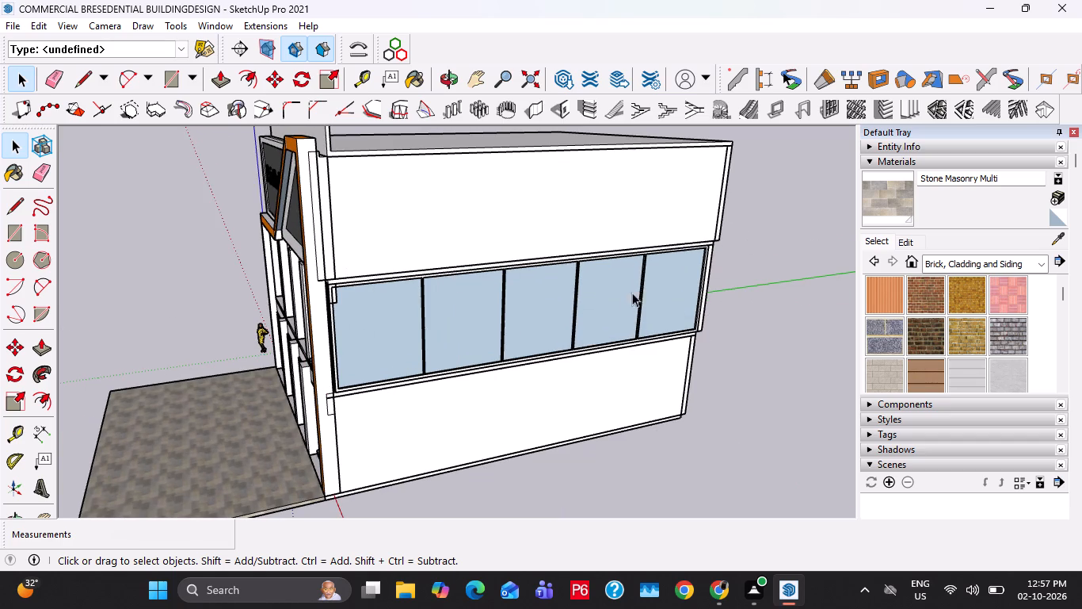
pyautogui.moveTo(632, 293); pyautogui.dragTo(442, 309, button='middle')
pyautogui.scroll(-6, 470, 255)
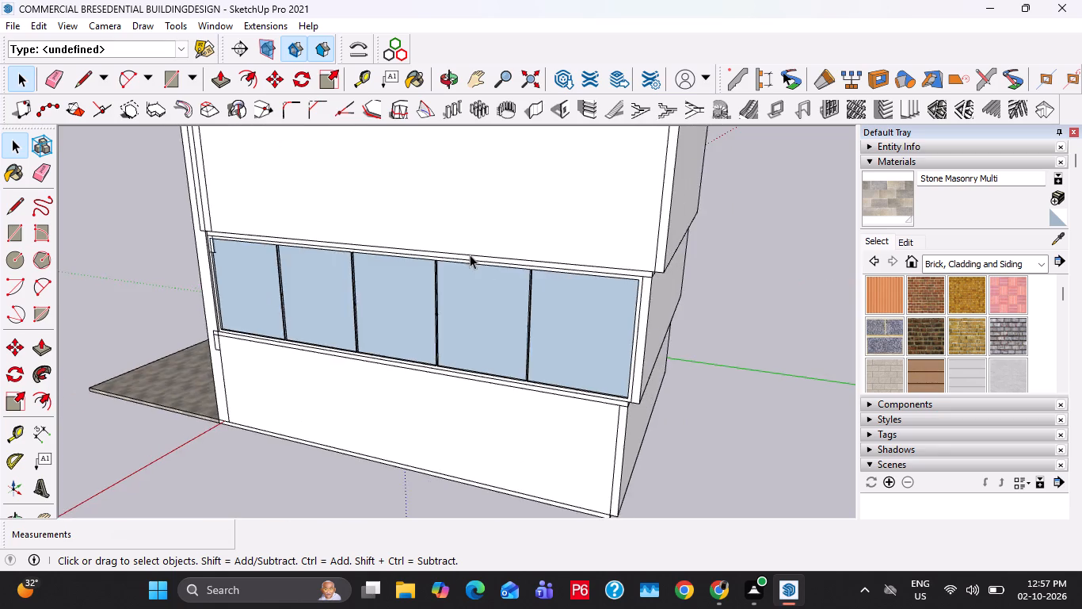
pyautogui.scroll(-2, 470, 255)
pyautogui.click(606, 277)
pyautogui.rightClick(606, 277)
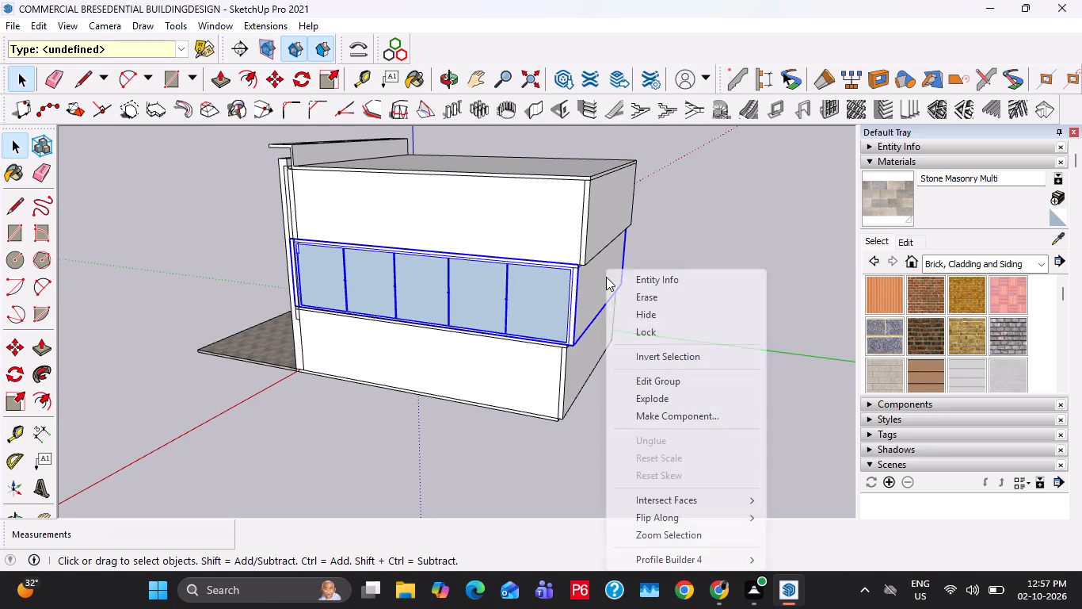
pyautogui.click(674, 399)
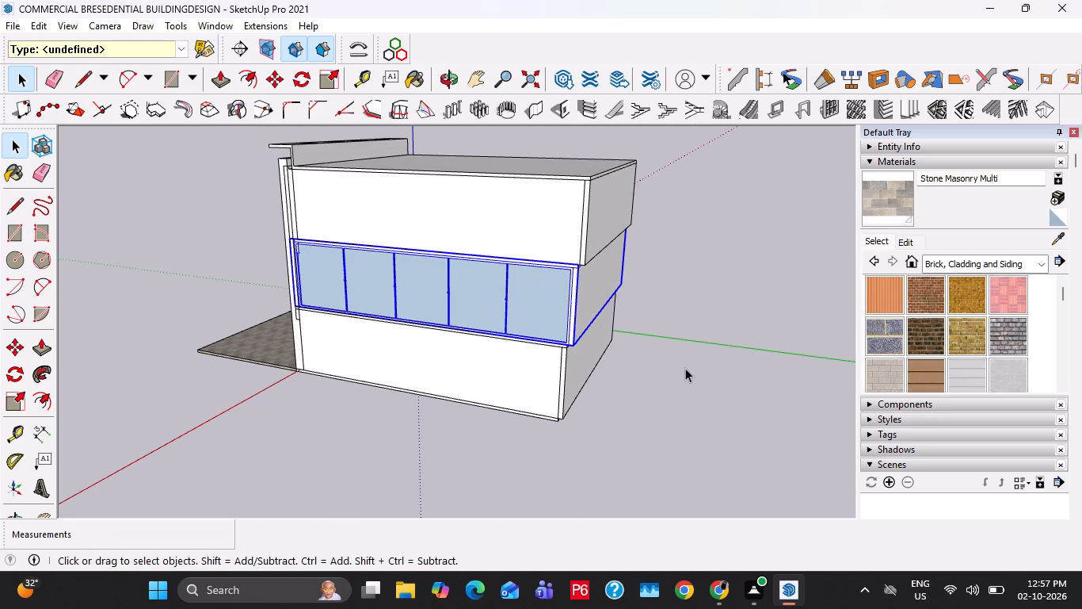
pyautogui.click(685, 368)
pyautogui.click(594, 266)
pyautogui.click(676, 227)
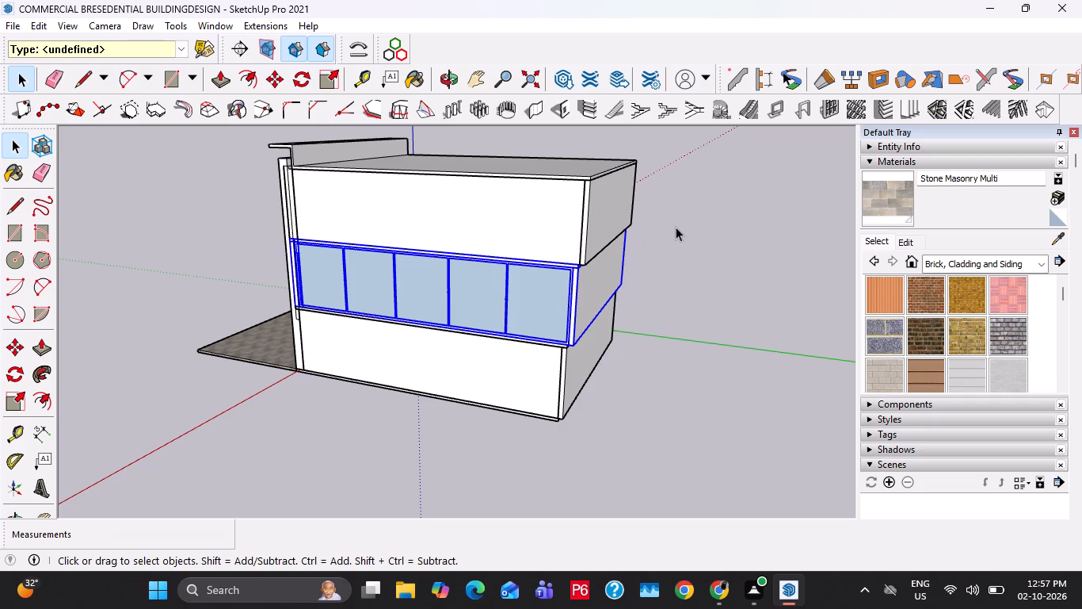
# Hide the middle floor's rear wall.
pyautogui.rightClick(595, 282)
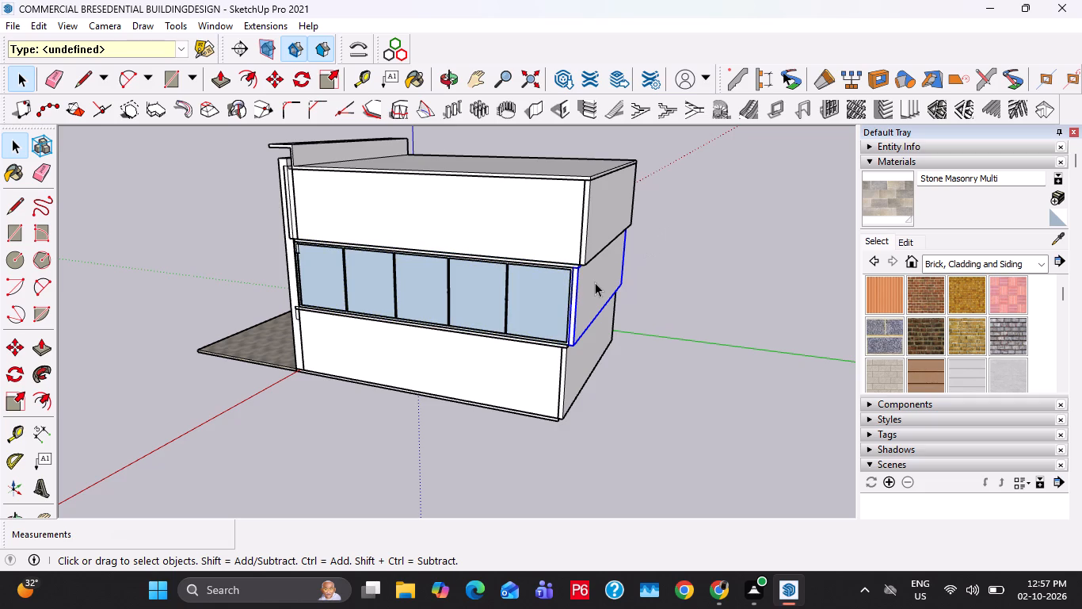
pyautogui.click(654, 300)
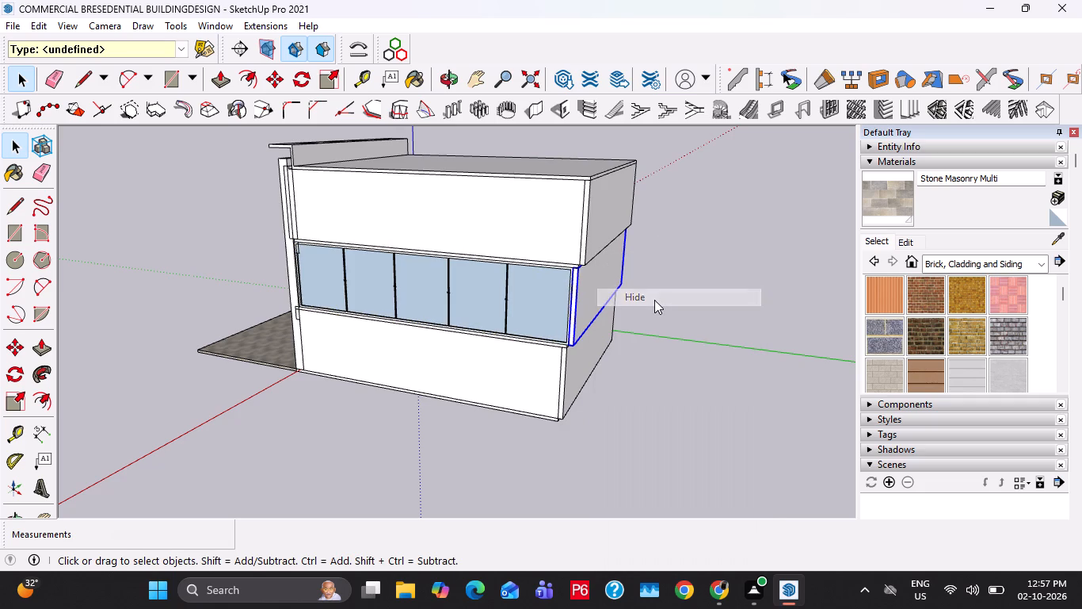
# Delete the solid wall geometry behind the middle floor's glazed side panels, inside the side wall's group.
pyautogui.scroll(13, 546, 286)
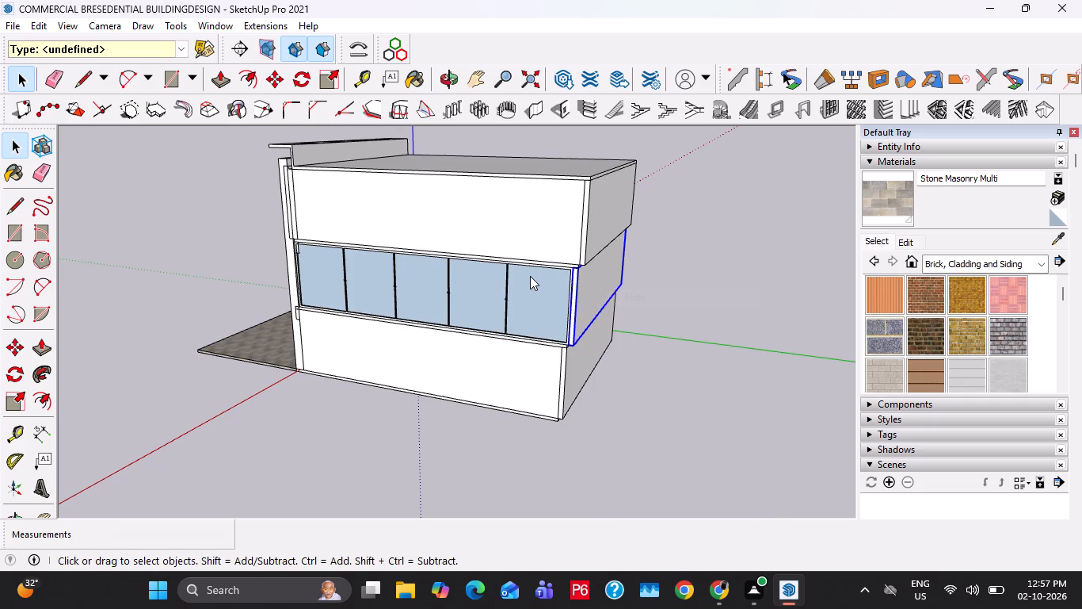
pyautogui.scroll(17, 530, 276)
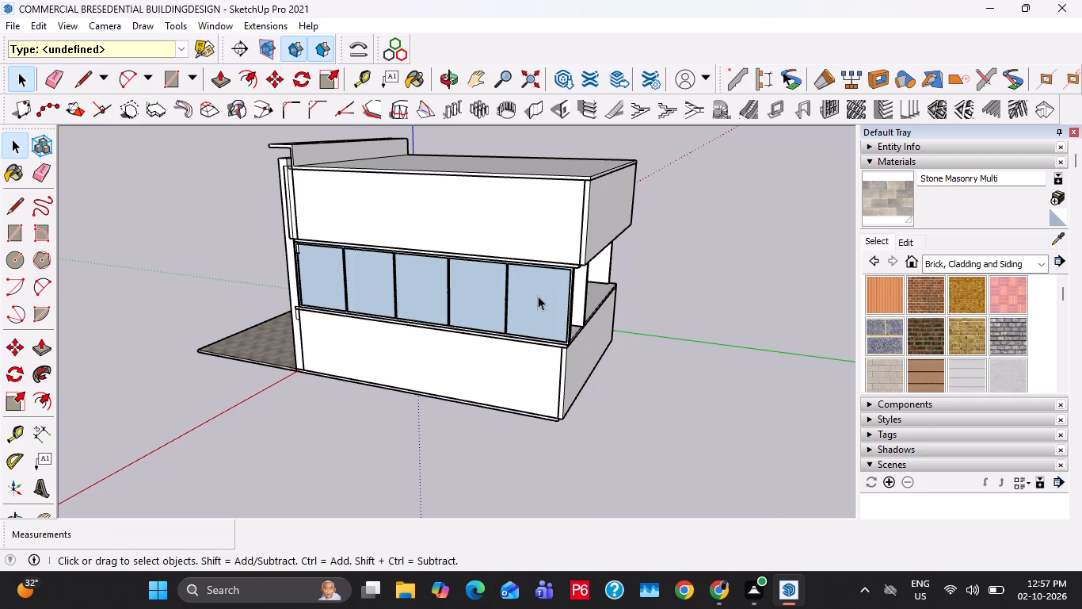
pyautogui.scroll(4, 538, 296)
pyautogui.scroll(6, 433, 337)
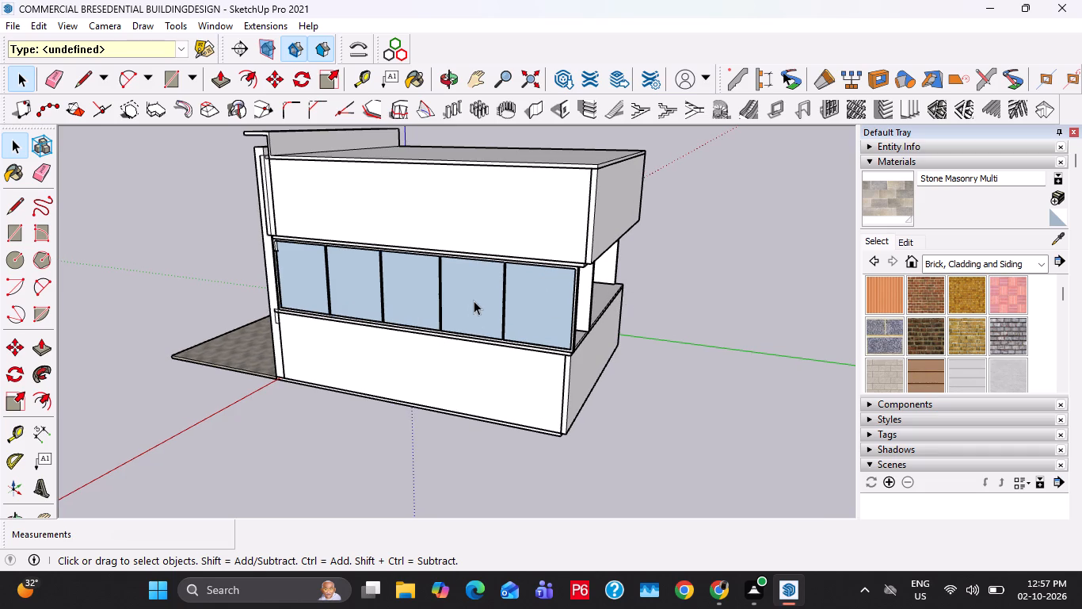
pyautogui.scroll(5, 474, 301)
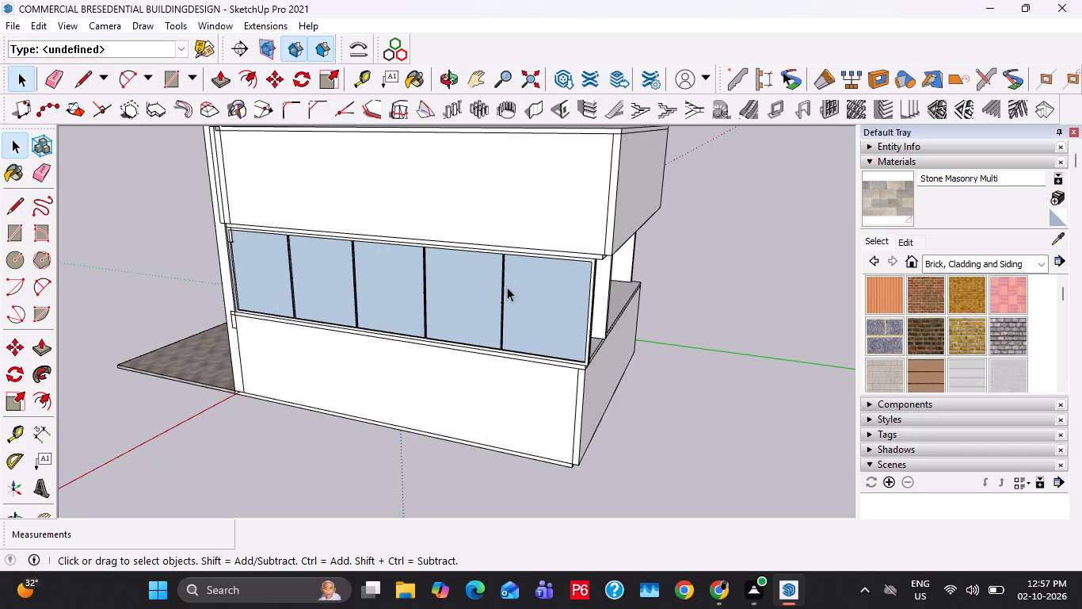
pyautogui.scroll(4, 525, 293)
pyautogui.moveTo(536, 297); pyautogui.dragTo(413, 293, button='middle')
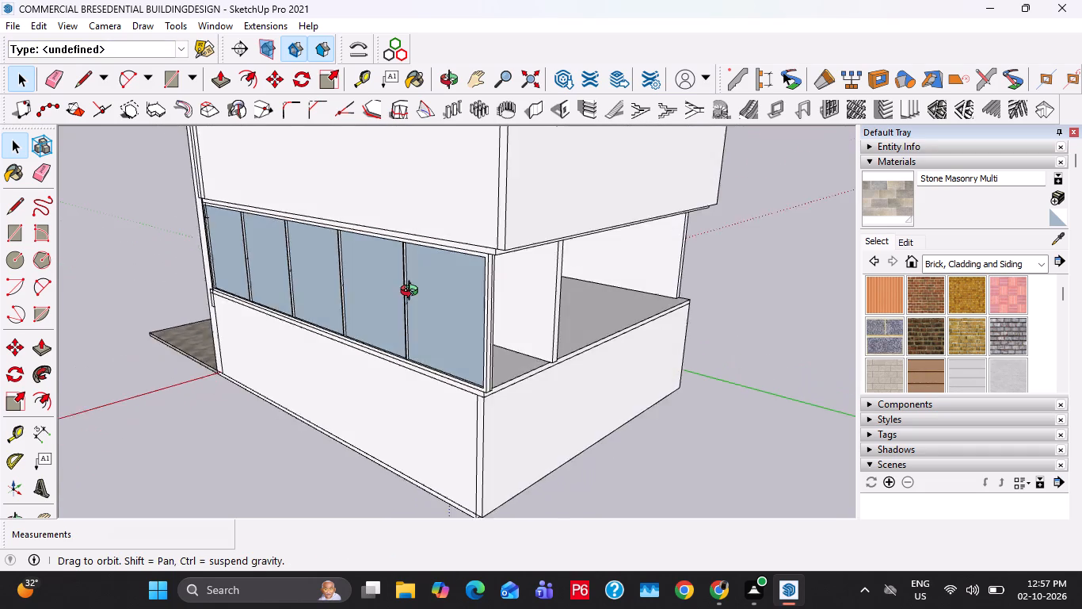
pyautogui.moveTo(413, 293); pyautogui.dragTo(269, 279, button='middle')
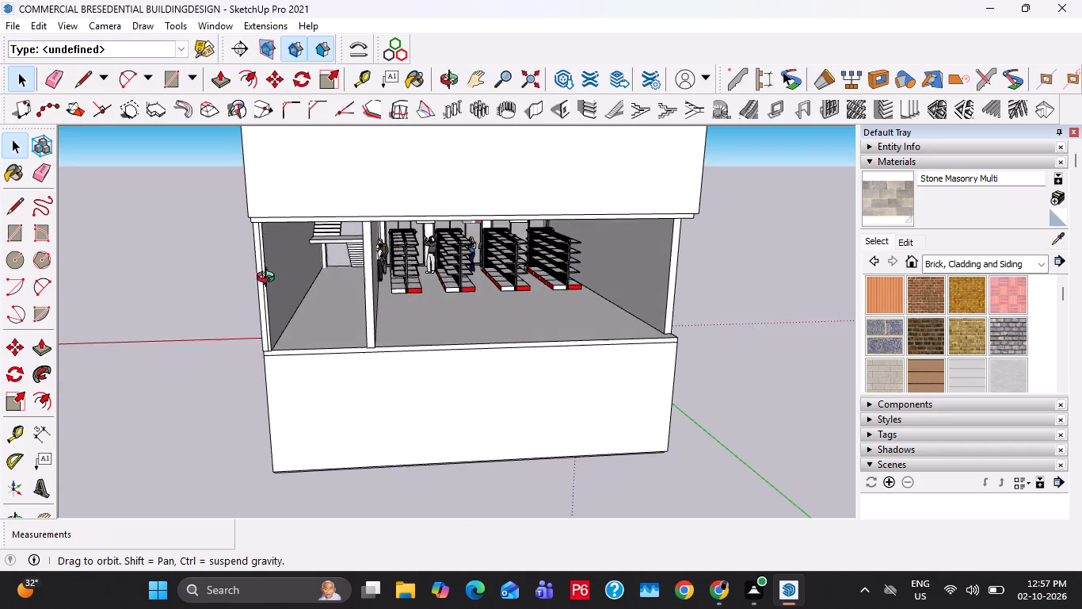
pyautogui.moveTo(269, 279); pyautogui.dragTo(269, 278, button='middle')
pyautogui.doubleClick(292, 254)
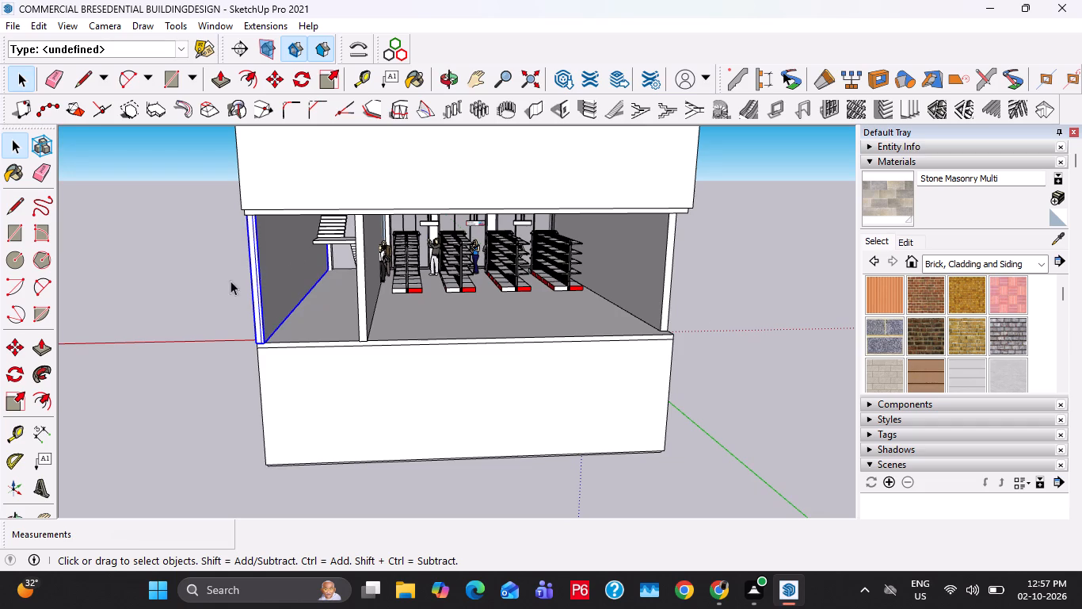
pyautogui.click(274, 260)
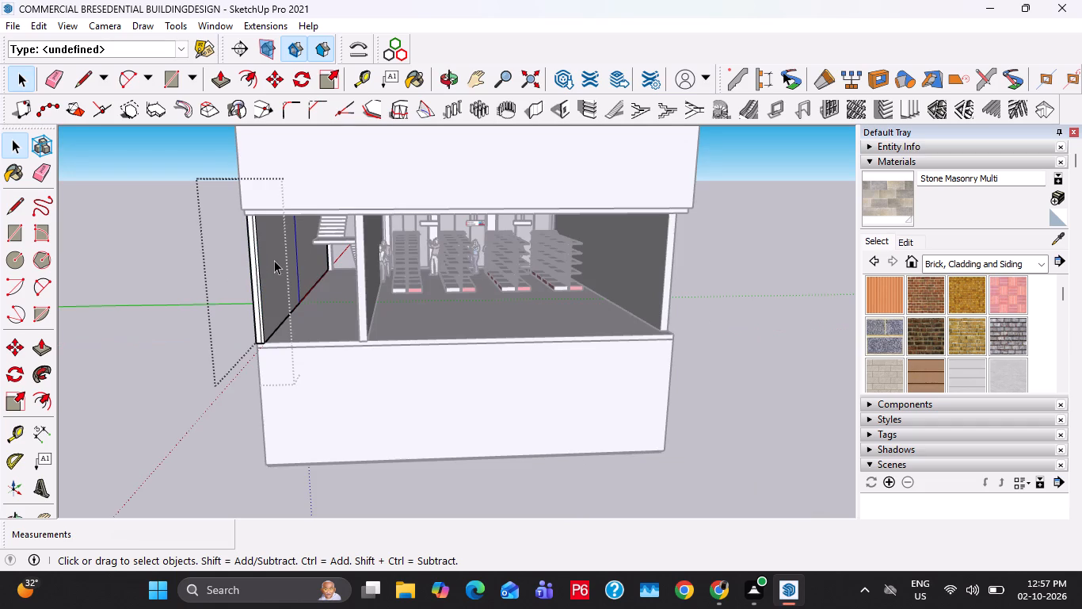
pyautogui.doubleClick(274, 260)
pyautogui.tripleClick(275, 260)
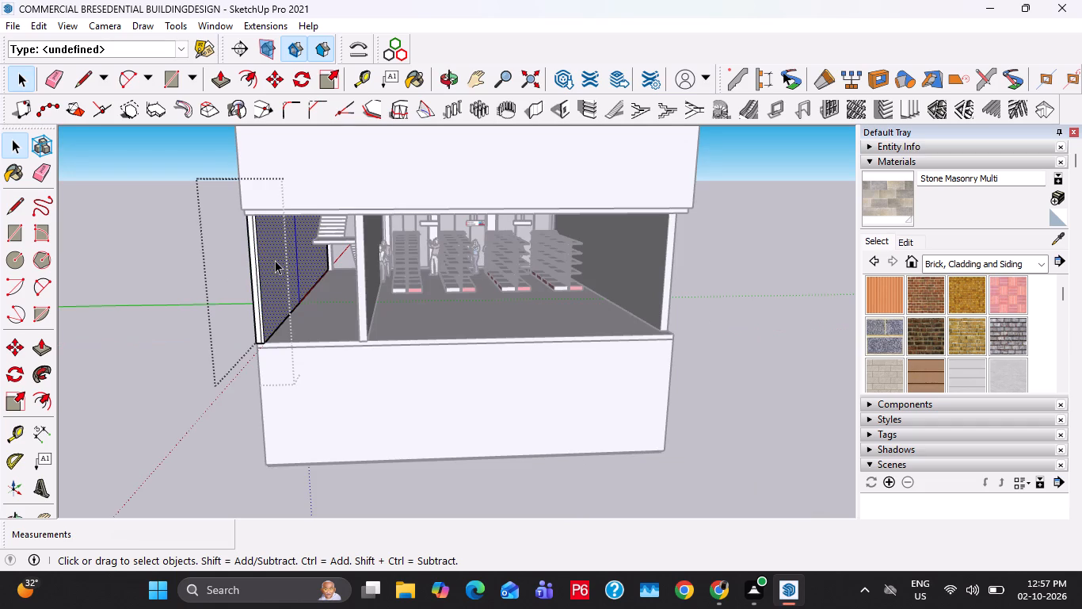
pyautogui.tripleClick(275, 260)
pyautogui.tripleClick(275, 260)
pyautogui.tripleClick(275, 260)
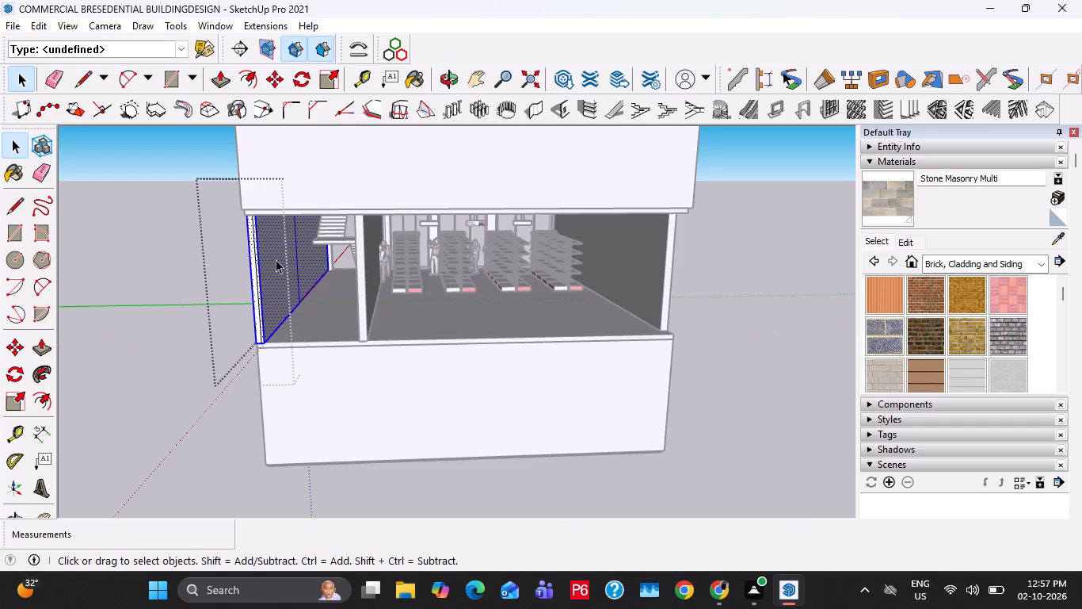
pyautogui.press('Delete')
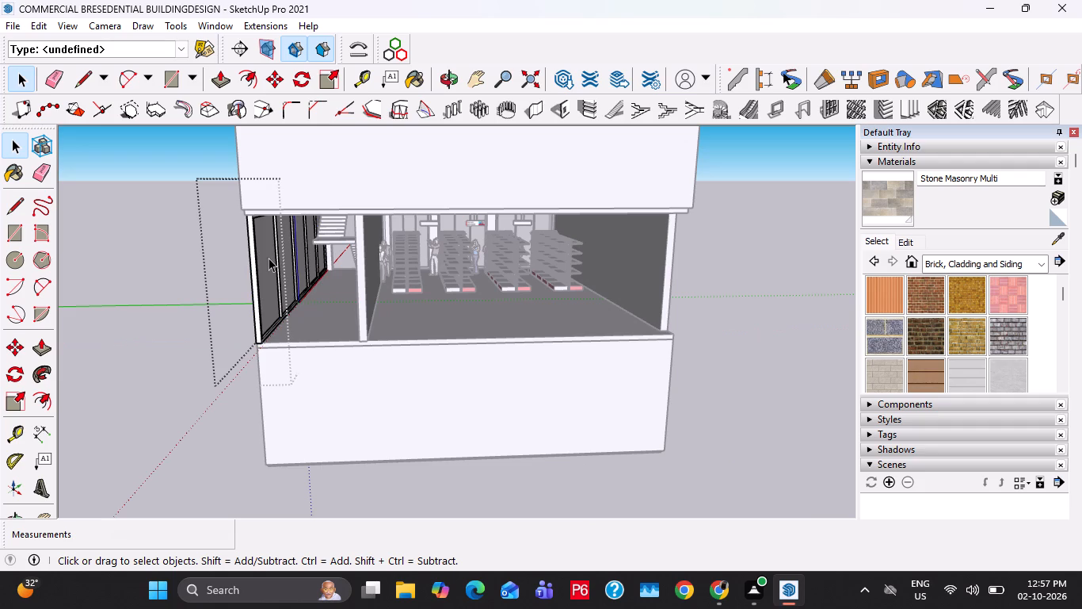
pyautogui.scroll(-2, 234, 335)
pyautogui.scroll(-2, 615, 339)
# Paint the glass panes of the middle floor's side wall with Translucent Glass Gray, inside the panel group.
pyautogui.scroll(-5, 611, 335)
pyautogui.scroll(-2, 668, 243)
pyautogui.scroll(-1, 484, 249)
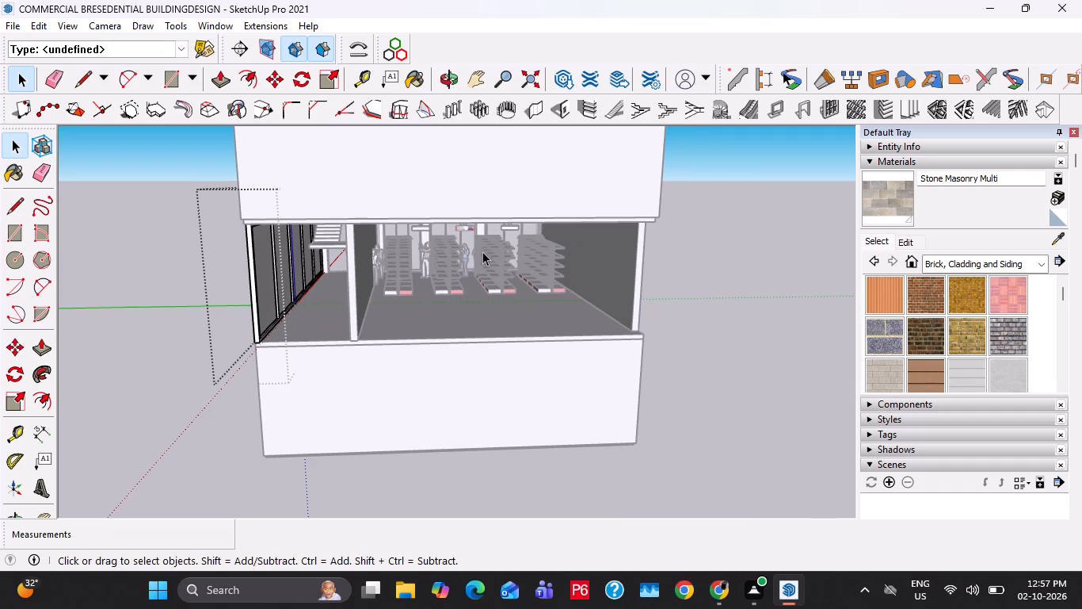
pyautogui.scroll(-2, 482, 251)
pyautogui.moveTo(471, 259); pyautogui.dragTo(689, 261, button='middle')
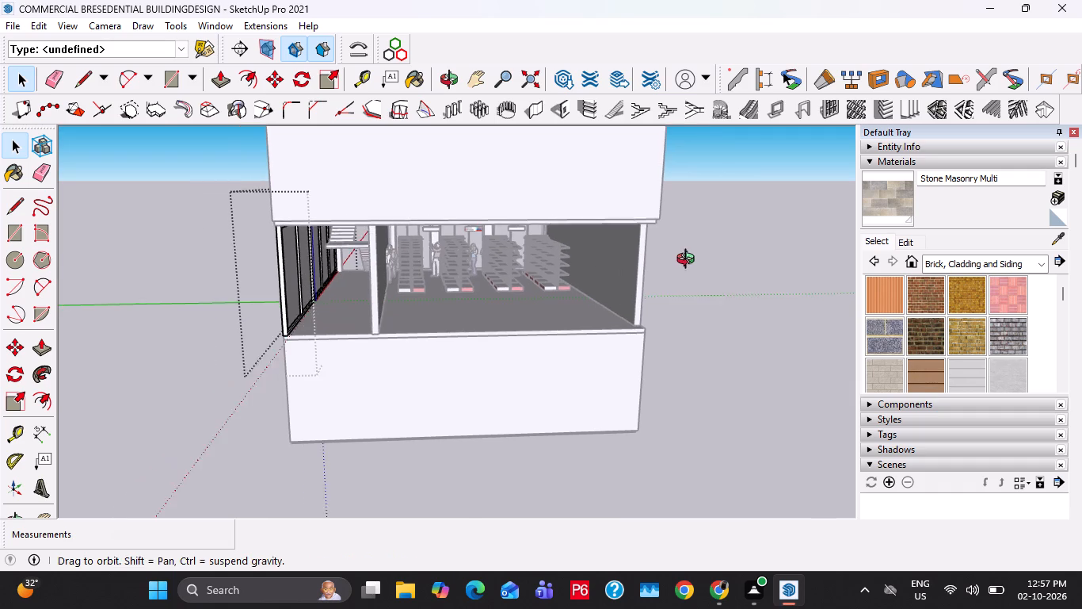
pyautogui.moveTo(689, 261); pyautogui.dragTo(704, 257, button='middle')
pyautogui.scroll(3, 518, 244)
pyautogui.click(609, 234)
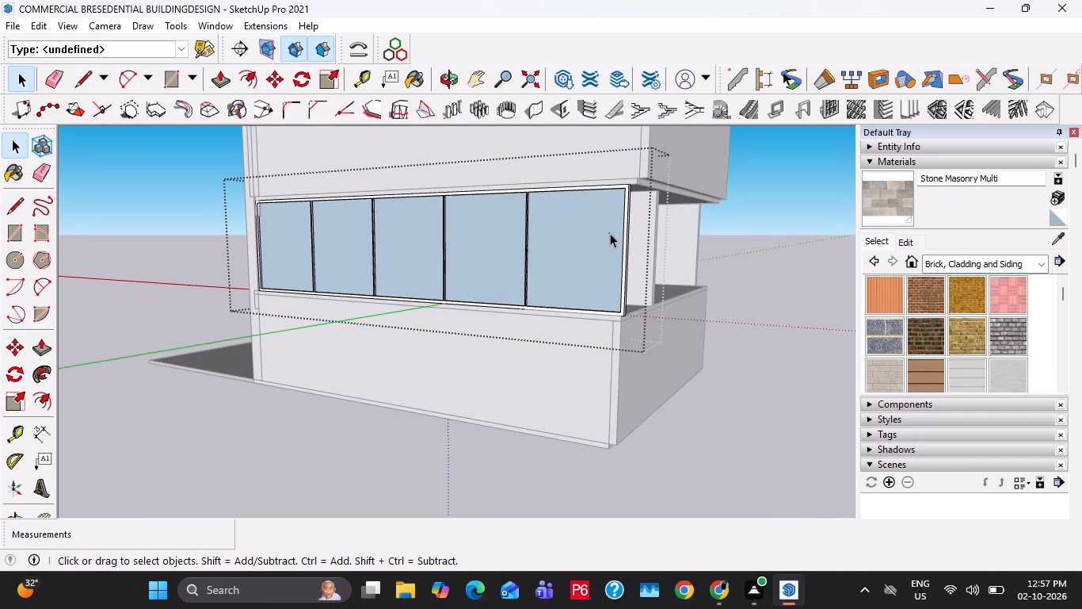
pyautogui.doubleClick(609, 232)
pyautogui.click(543, 229)
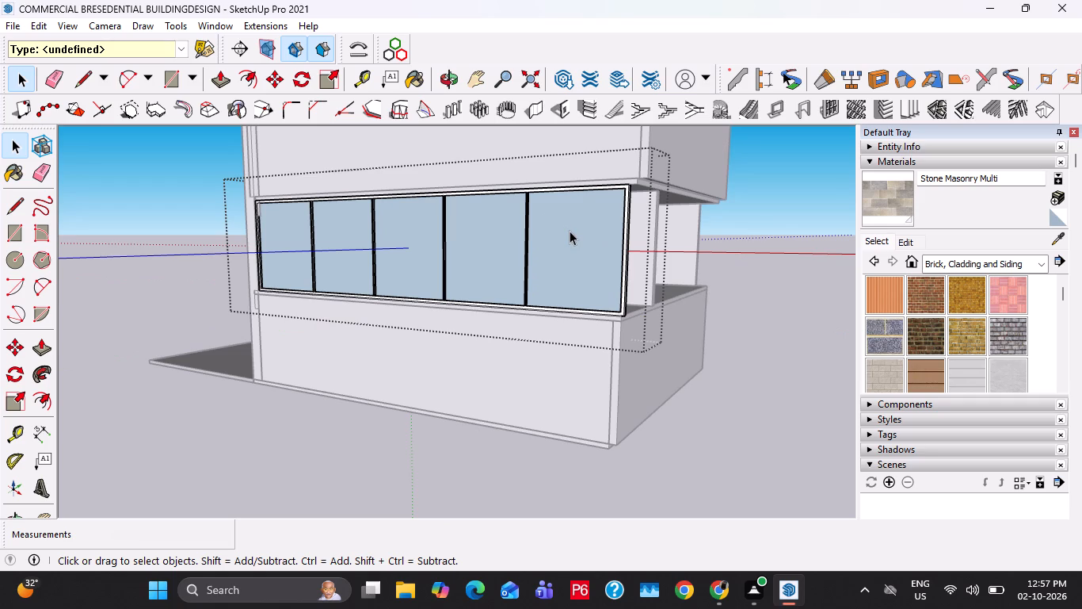
pyautogui.click(570, 231)
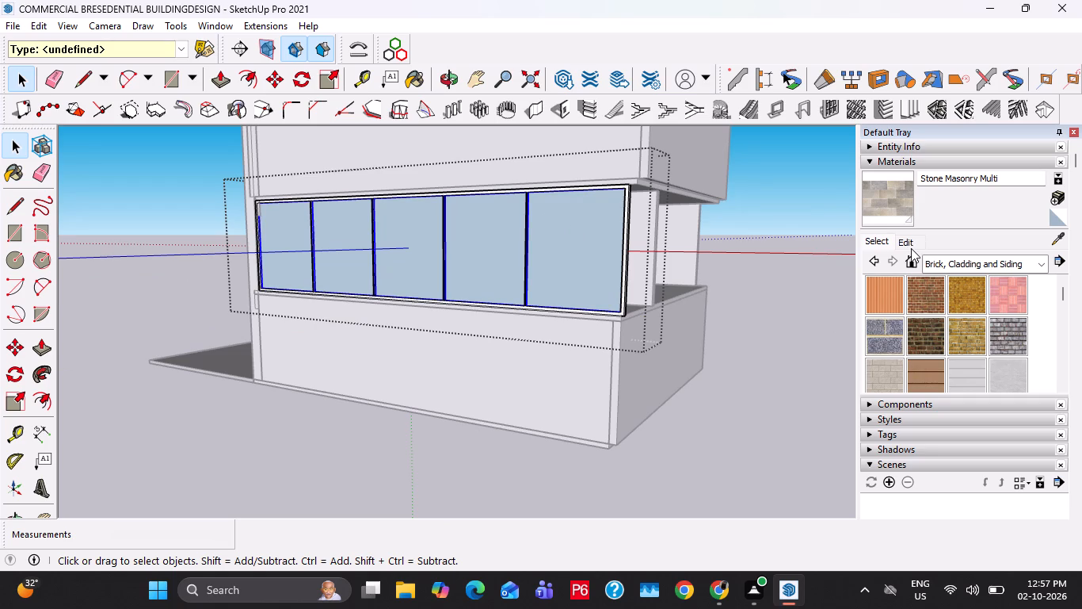
pyautogui.click(954, 266)
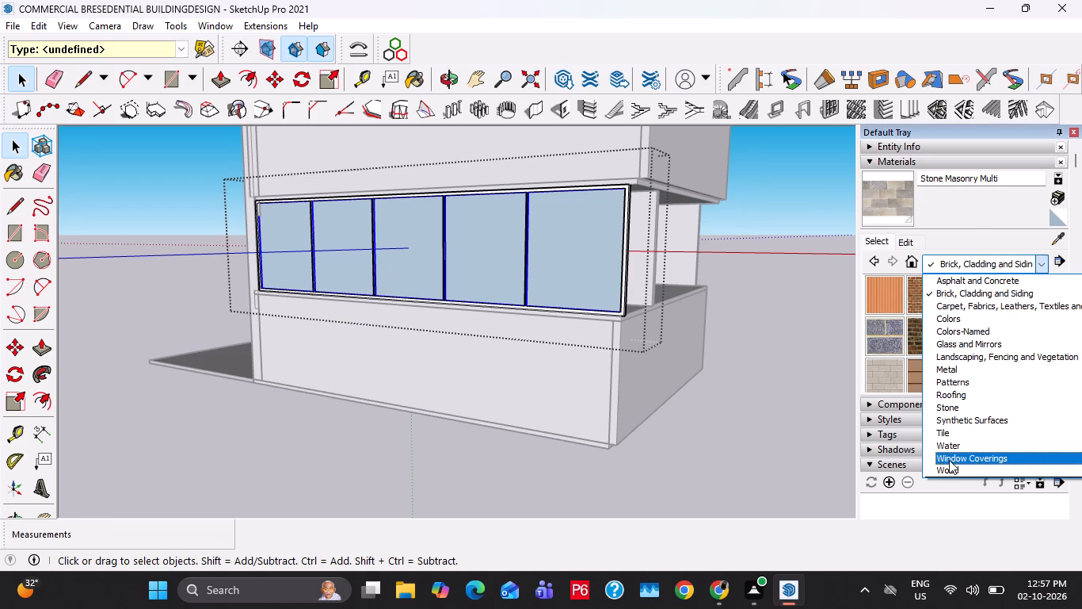
pyautogui.click(977, 337)
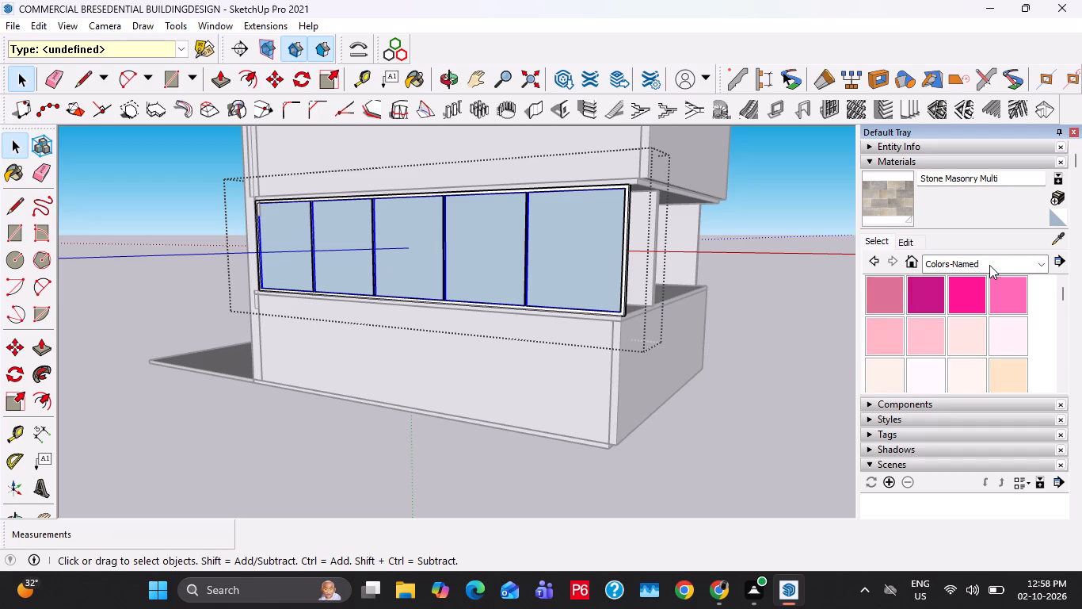
pyautogui.click(989, 270)
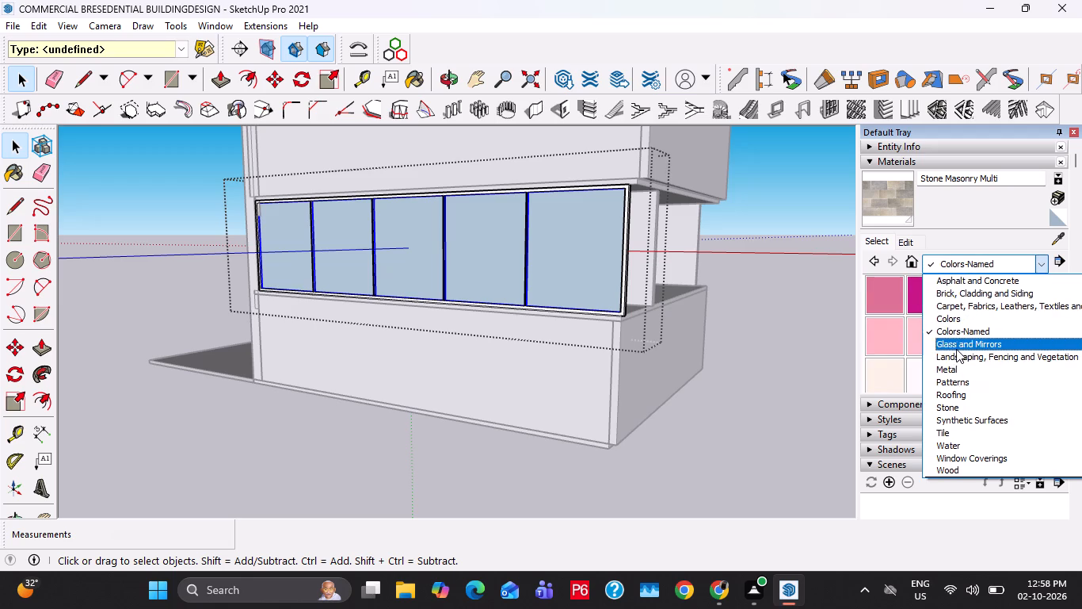
pyautogui.click(956, 348)
pyautogui.click(997, 339)
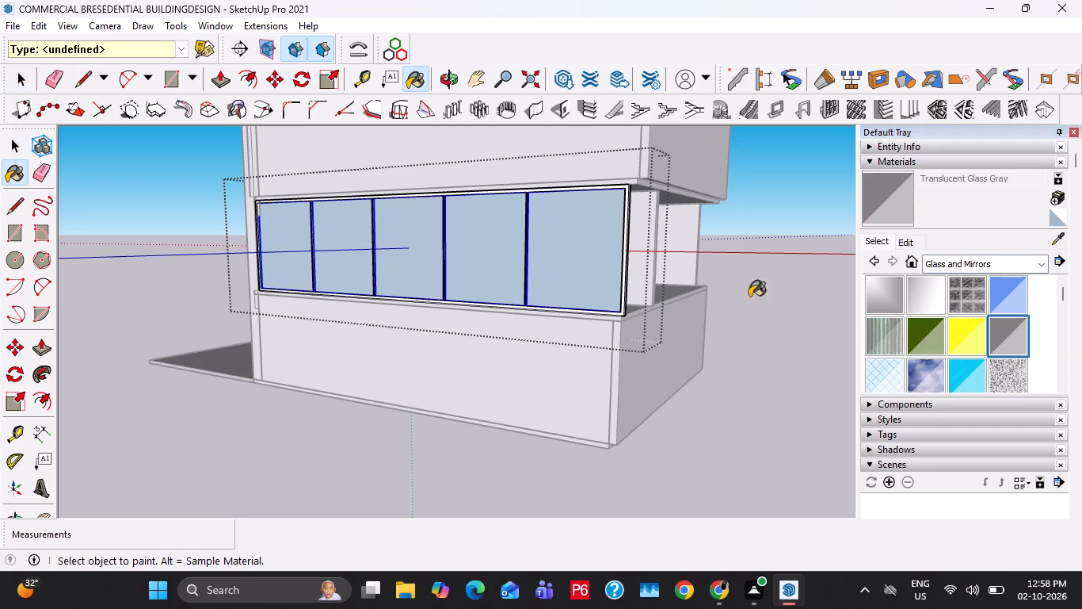
pyautogui.click(524, 251)
pyautogui.click(569, 252)
# Close the panel group and paint the whole frame around the middle floor's side glass panes with Color M06.
pyautogui.scroll(2, 566, 252)
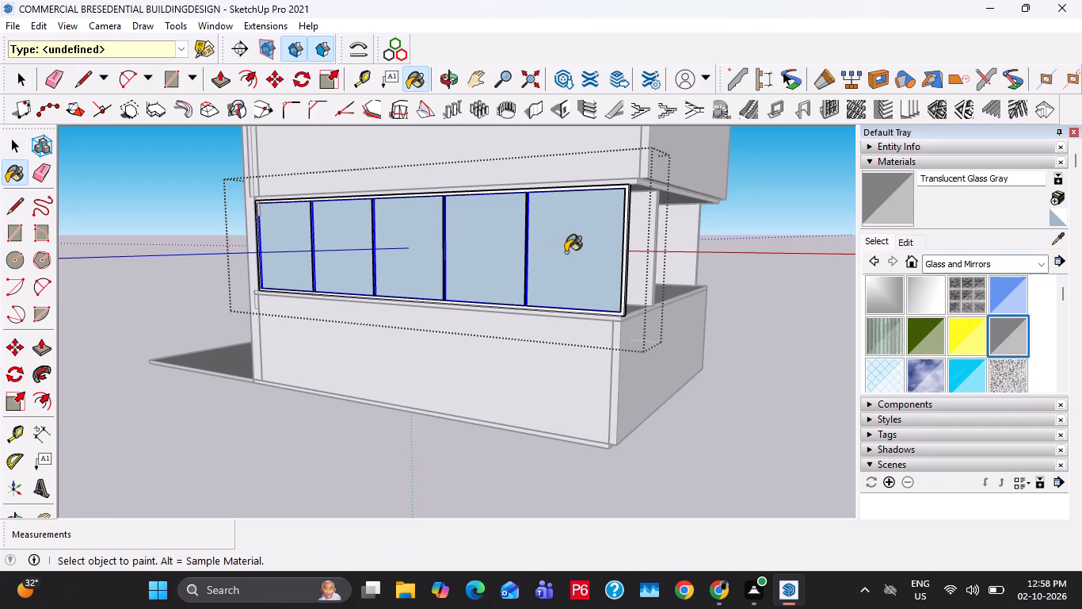
pyautogui.scroll(11, 566, 252)
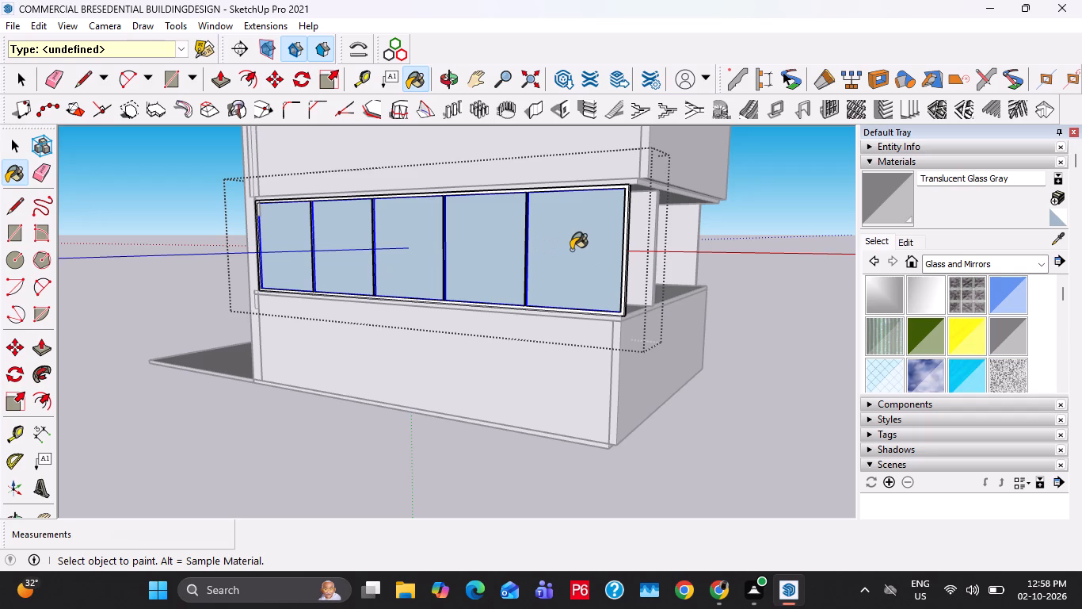
pyautogui.scroll(2, 571, 250)
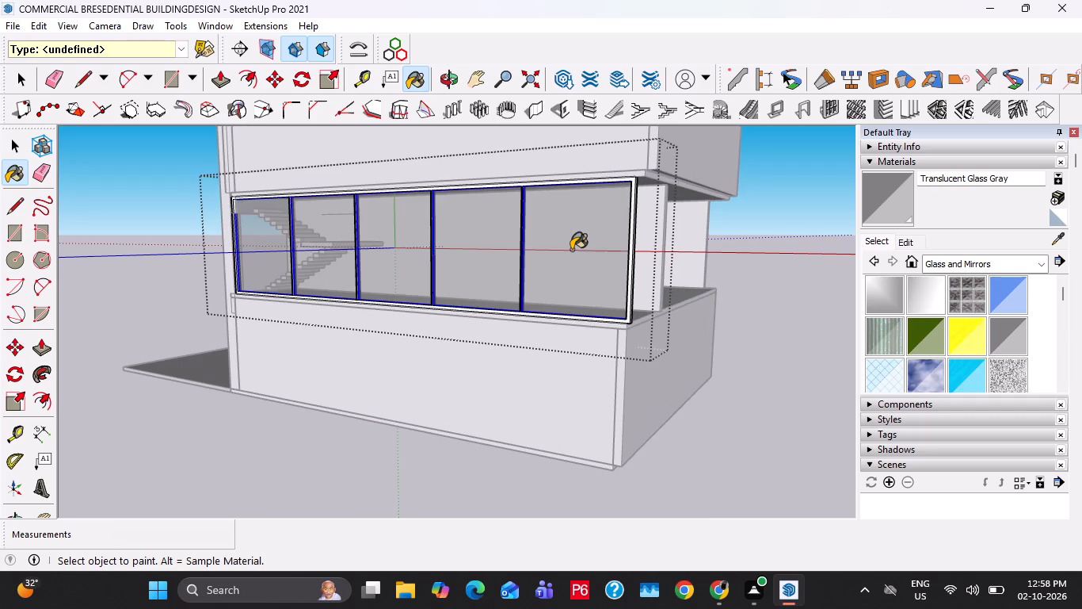
pyautogui.scroll(9, 571, 250)
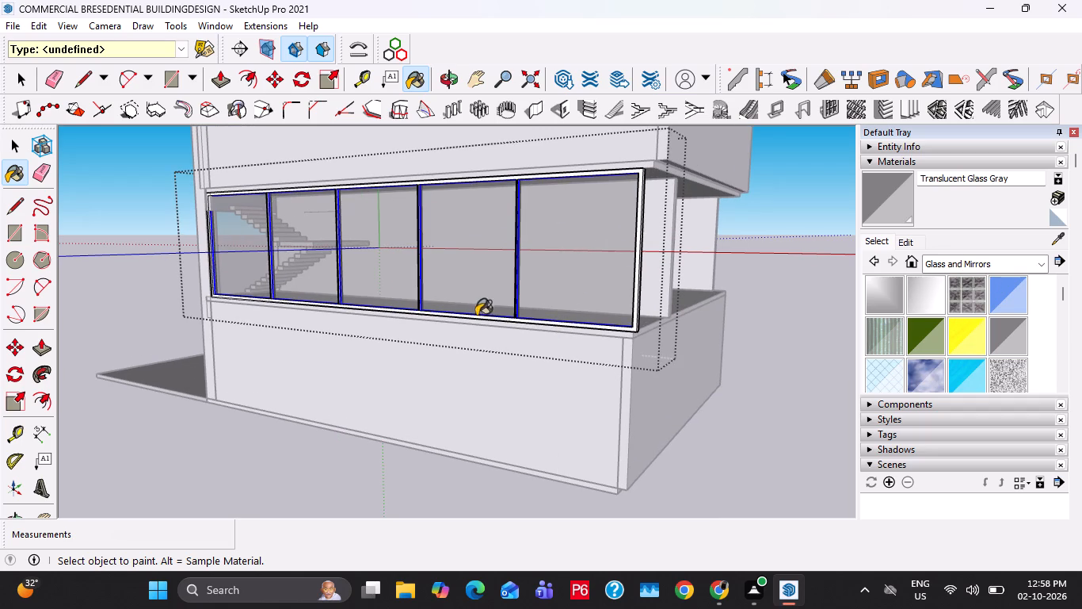
pyautogui.scroll(18, 474, 313)
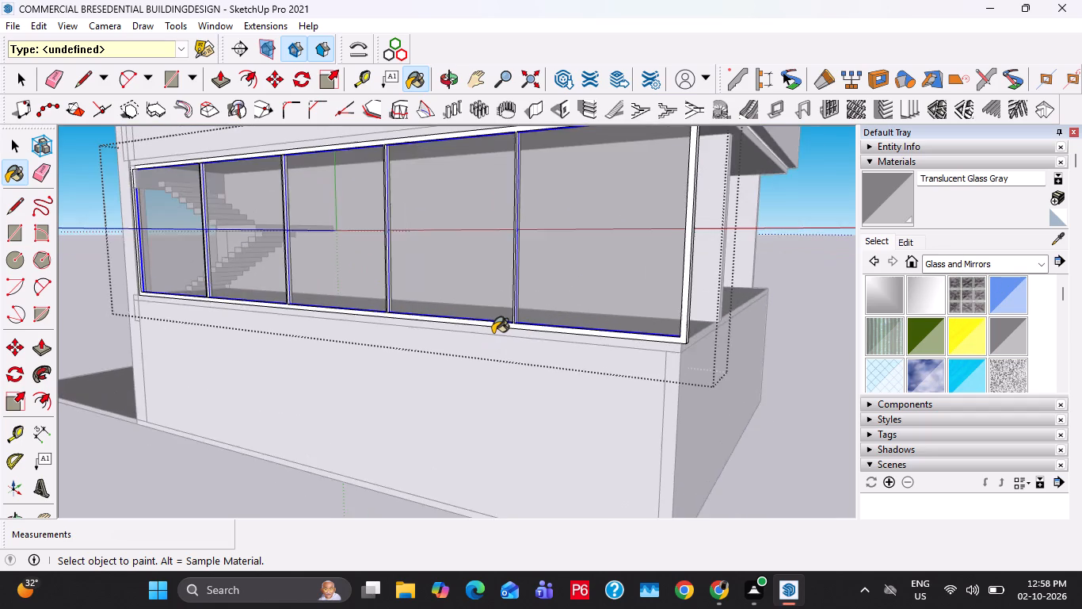
pyautogui.scroll(17, 493, 333)
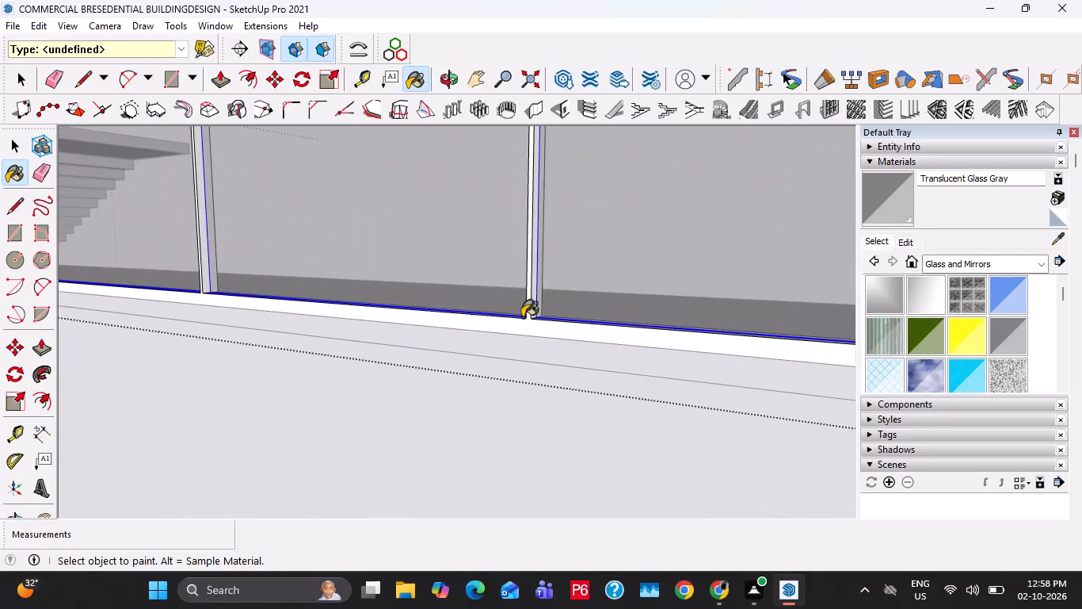
pyautogui.scroll(5, 517, 327)
pyautogui.press('space')
pyautogui.press('space')
pyautogui.press('space')
pyautogui.click(526, 327)
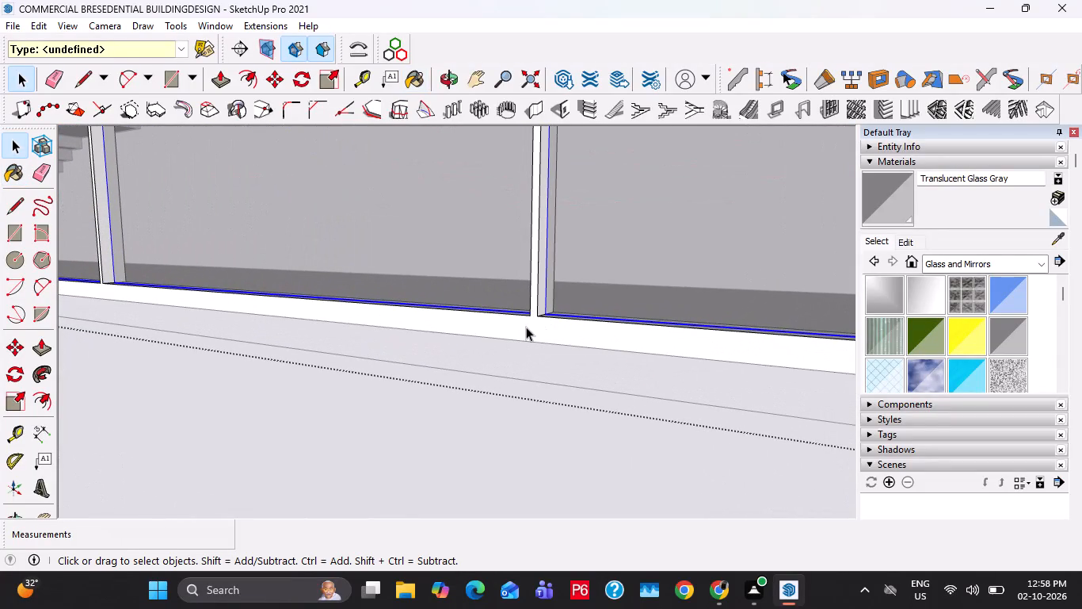
pyautogui.click(995, 266)
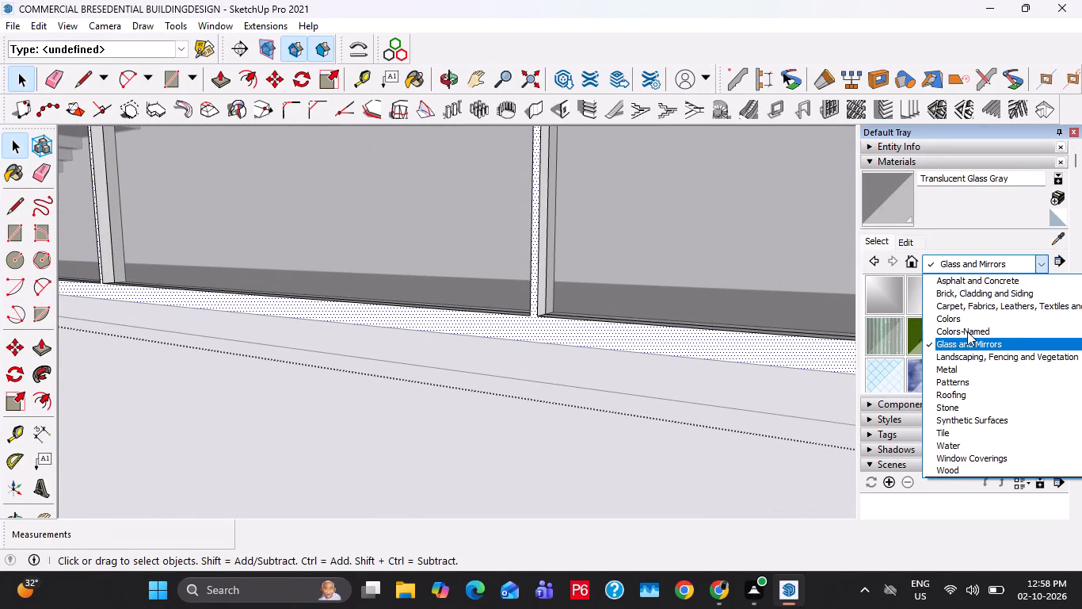
pyautogui.click(967, 331)
pyautogui.scroll(-1, 966, 327)
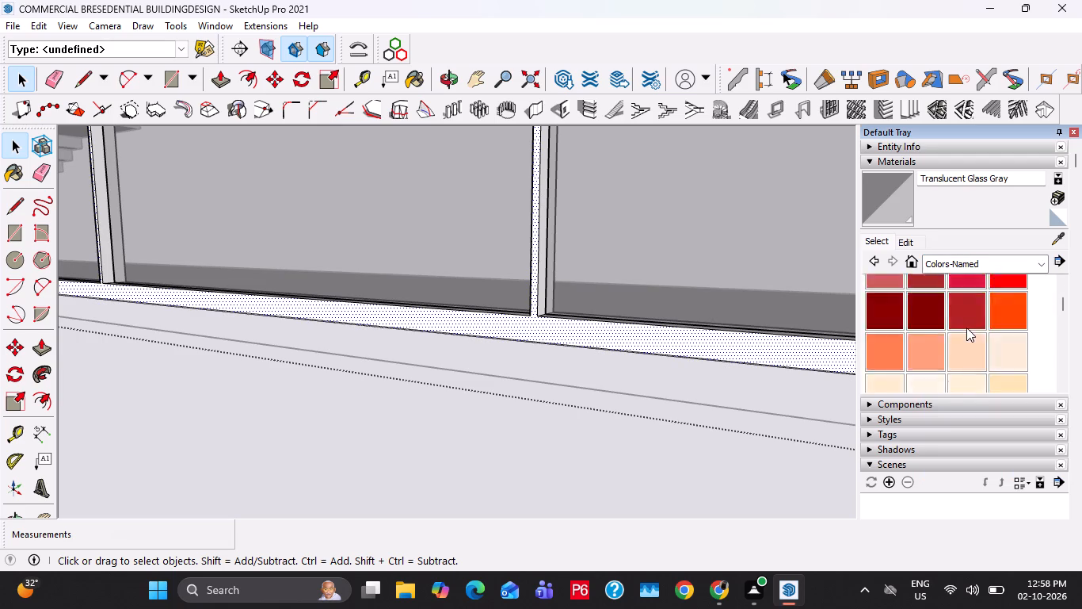
pyautogui.scroll(-2, 966, 327)
pyautogui.click(972, 260)
pyautogui.click(949, 322)
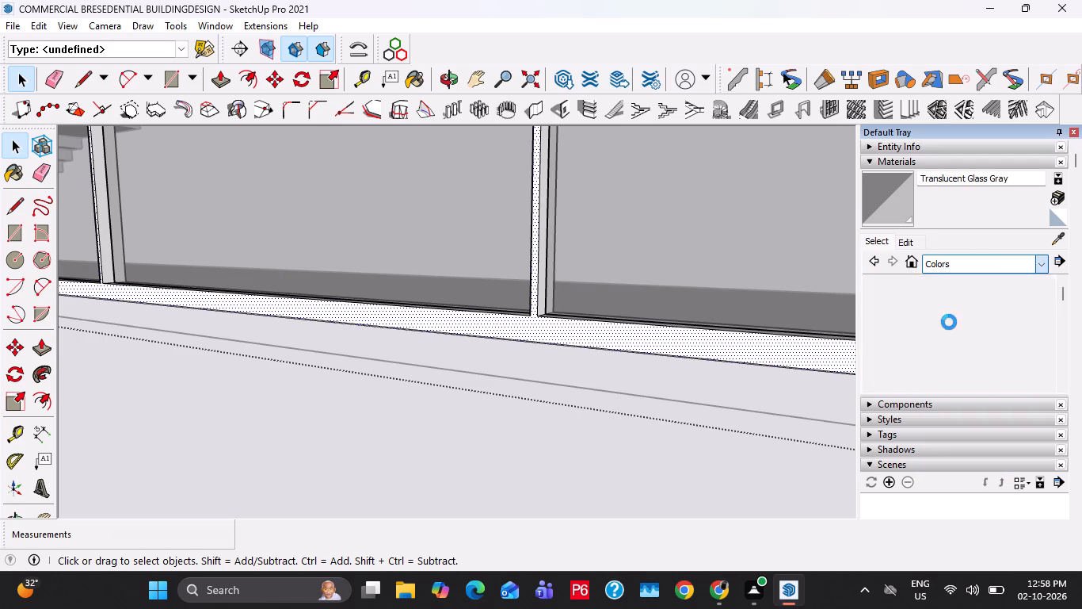
pyautogui.scroll(-10, 949, 323)
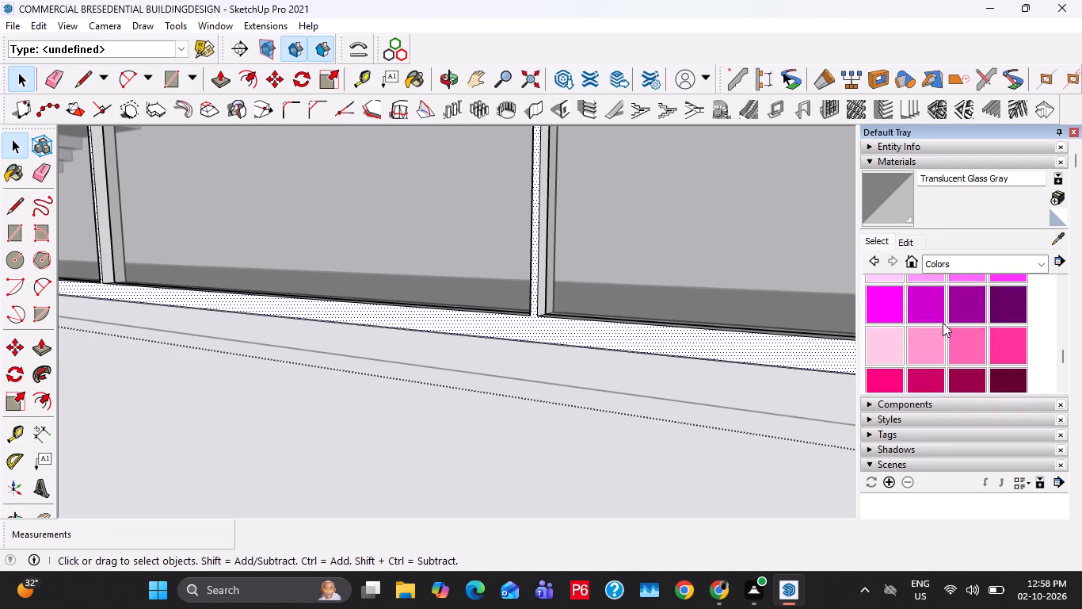
pyautogui.scroll(-2, 943, 323)
pyautogui.scroll(2, 888, 306)
pyautogui.scroll(-1, 947, 345)
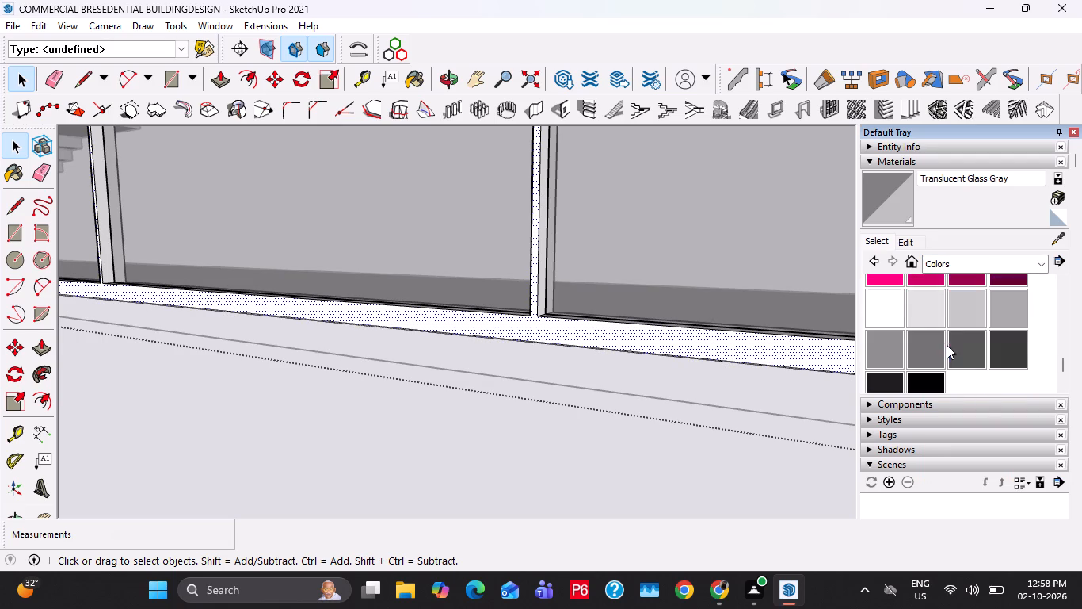
pyautogui.press('Escape')
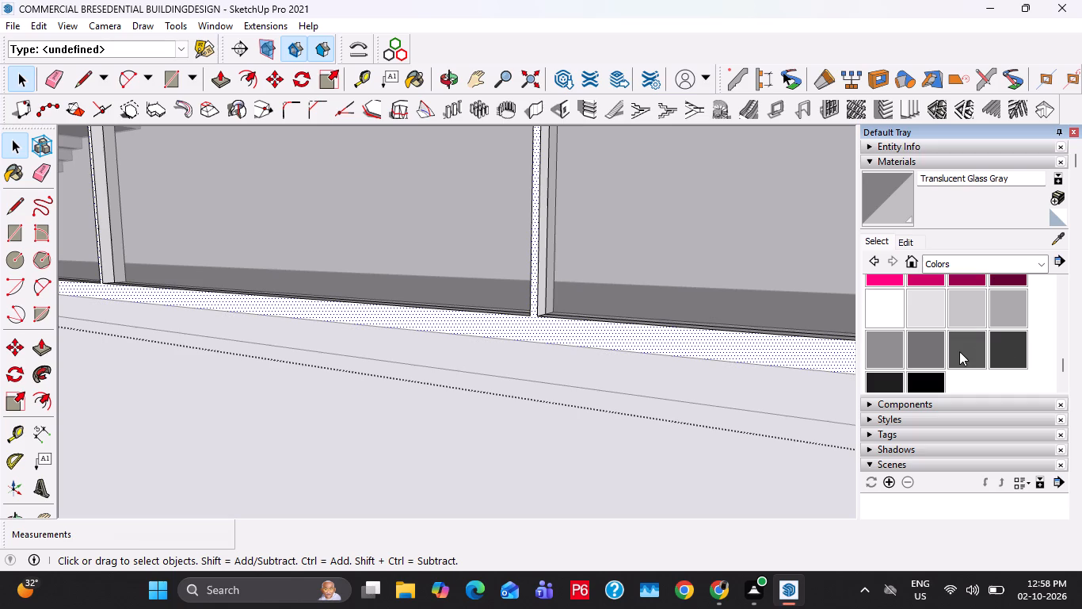
pyautogui.click(959, 351)
pyautogui.press('Escape')
pyautogui.press('Escape')
pyautogui.press('Escape')
pyautogui.press('Escape')
pyautogui.press('Escape')
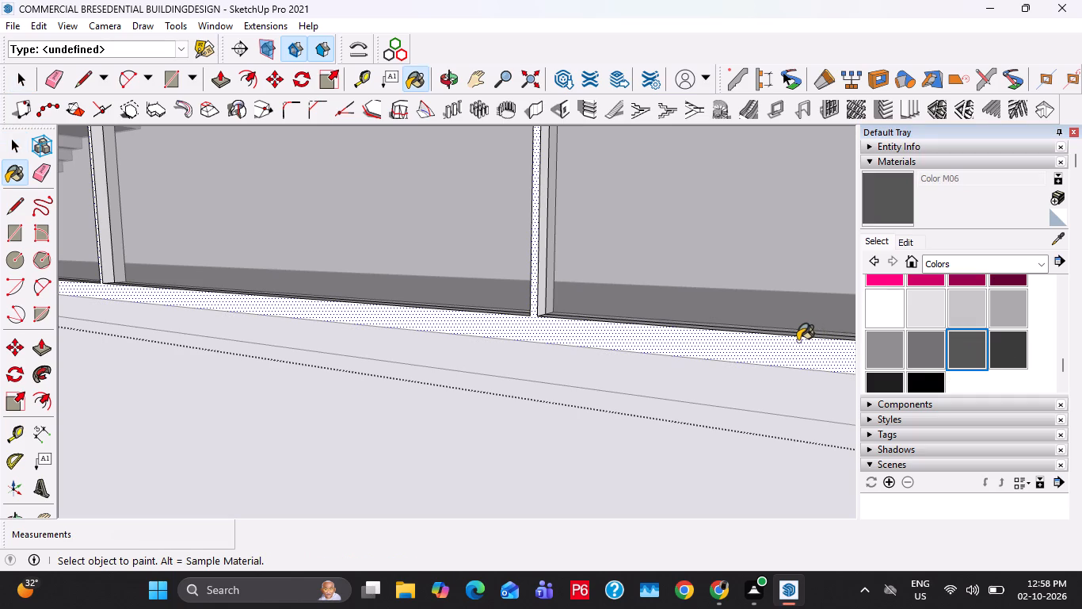
pyautogui.press('space')
pyautogui.press('space')
pyautogui.press('Escape')
pyautogui.press('Escape')
pyautogui.press('space')
pyautogui.press('space')
pyautogui.press('space')
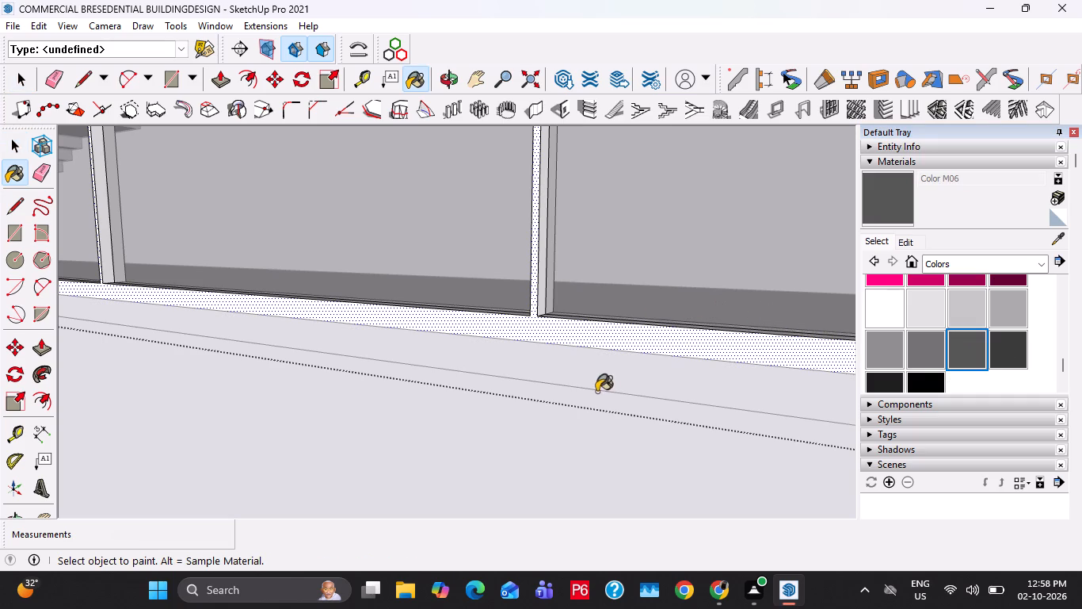
pyautogui.press('space')
pyautogui.click(521, 431)
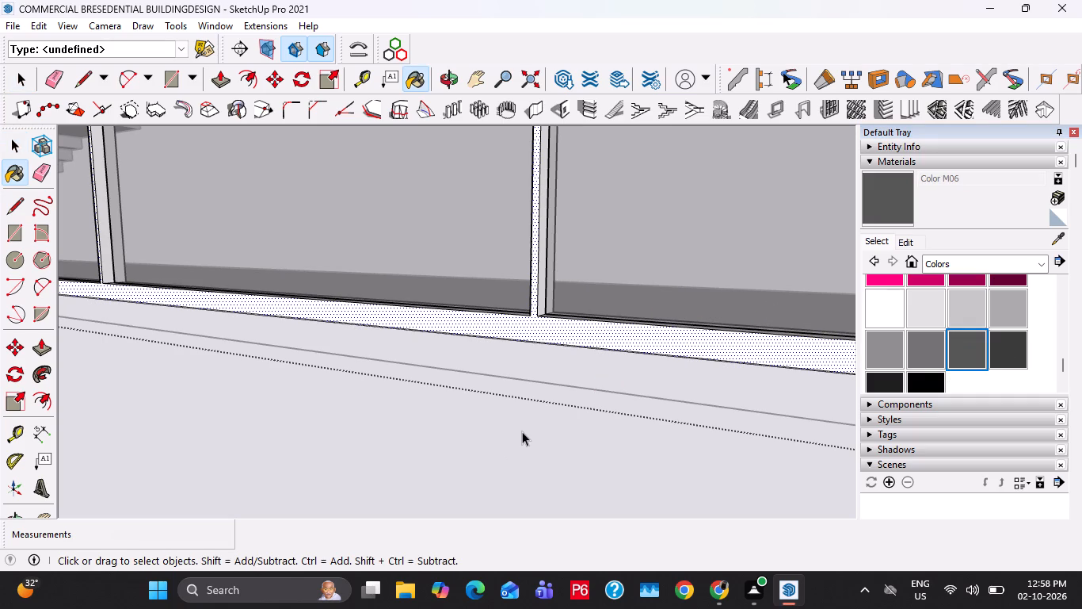
pyautogui.click(616, 341)
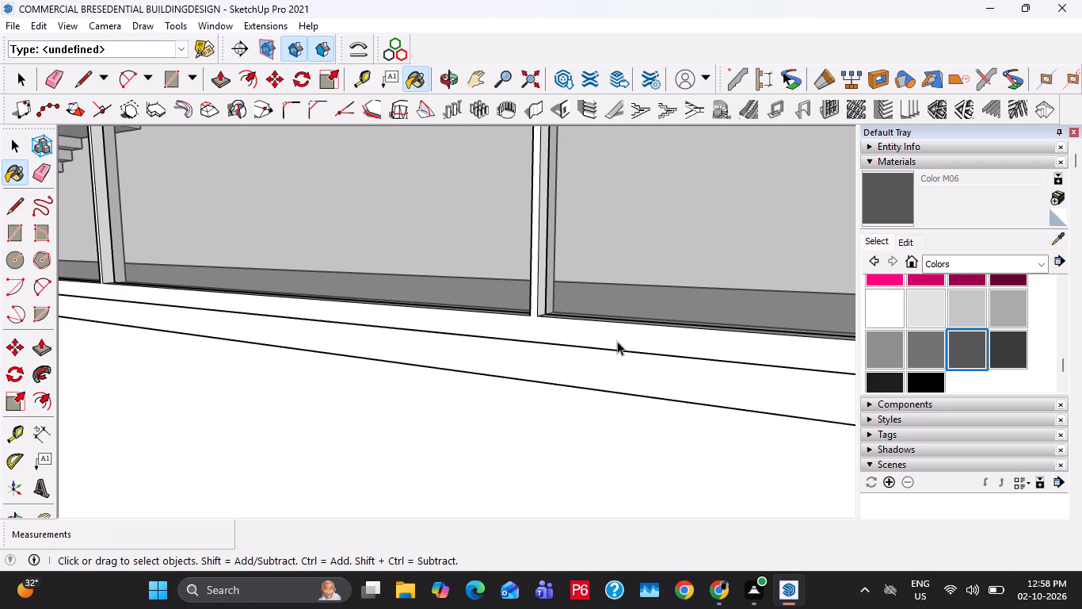
pyautogui.click(890, 208)
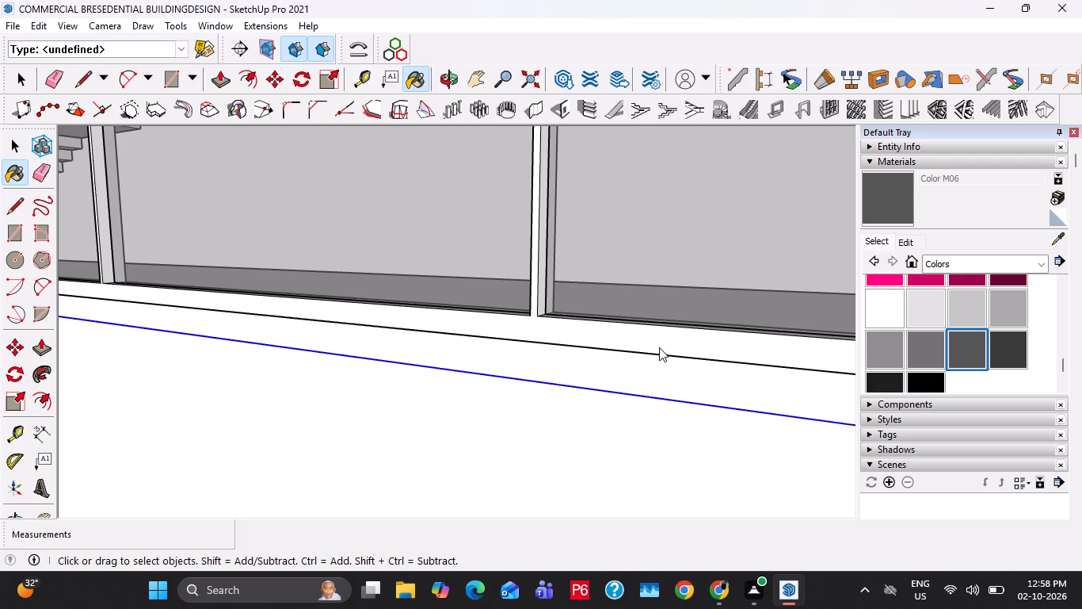
pyautogui.click(645, 344)
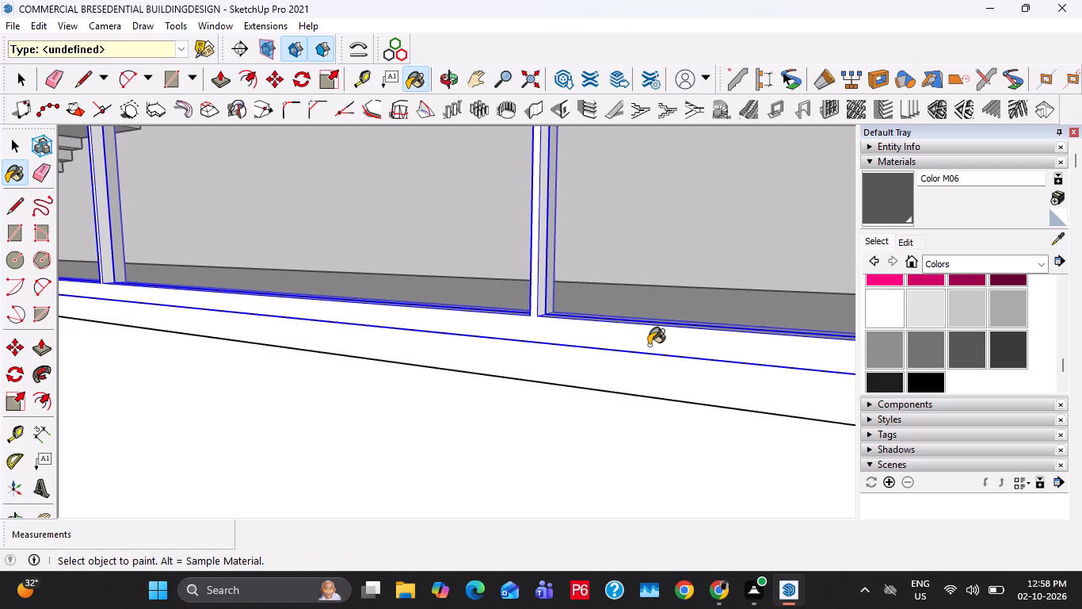
pyautogui.scroll(-5, 669, 324)
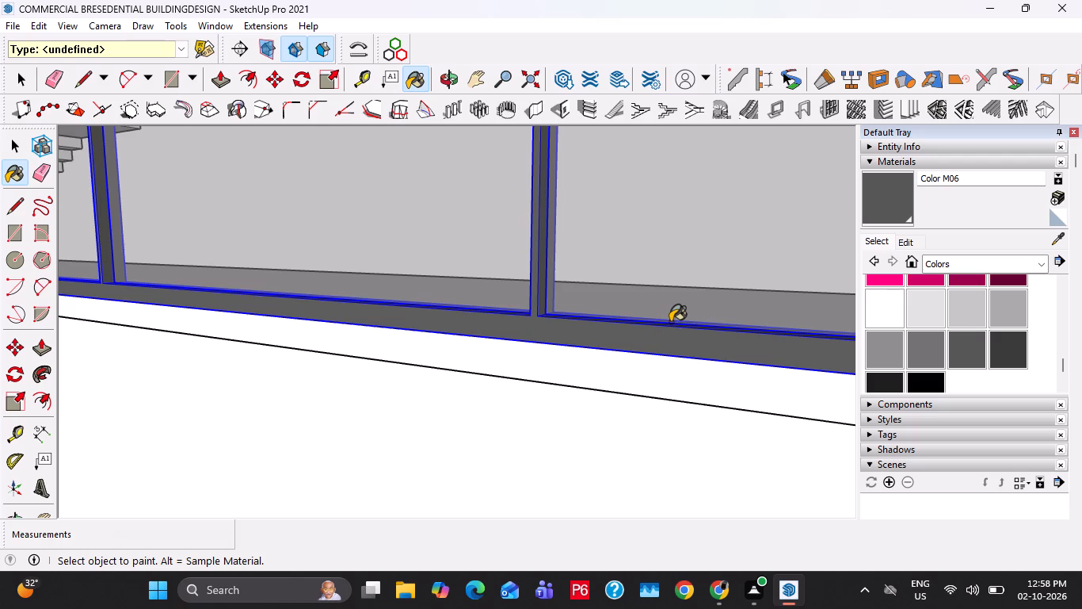
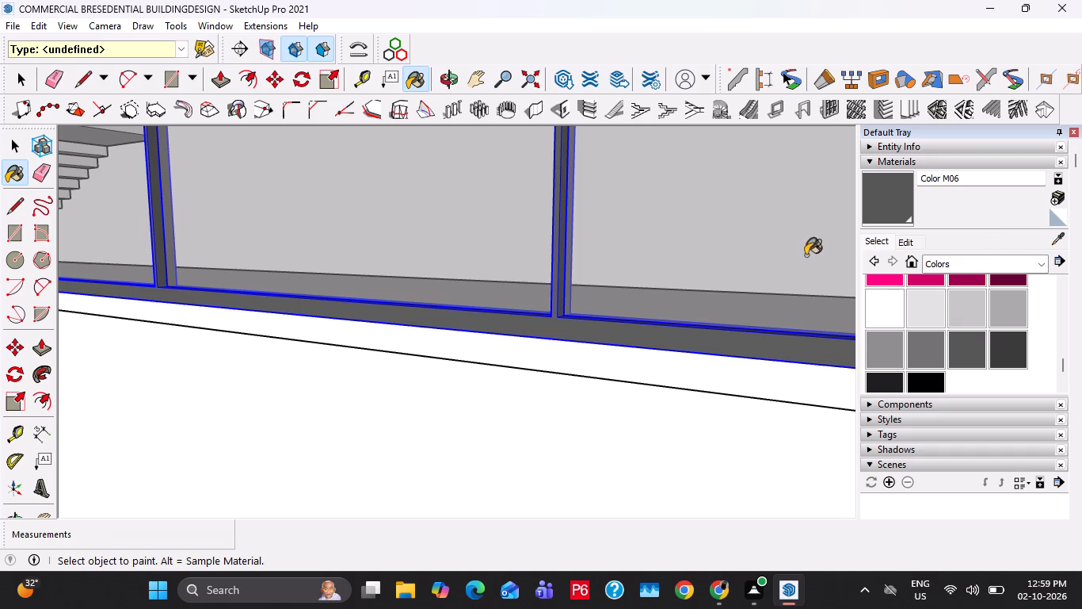
# Delete the ground floor's solid side wall face inside its group, and close the group.
pyautogui.scroll(-13, 691, 354)
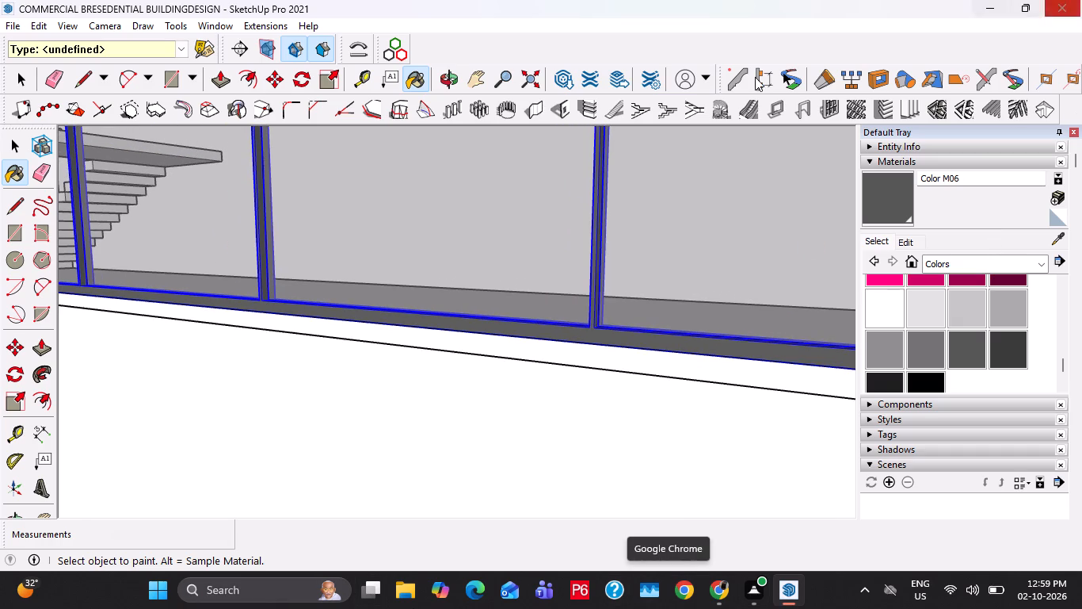
pyautogui.scroll(-20, 649, 160)
pyautogui.scroll(-5, 649, 160)
pyautogui.press('space')
pyautogui.press('space')
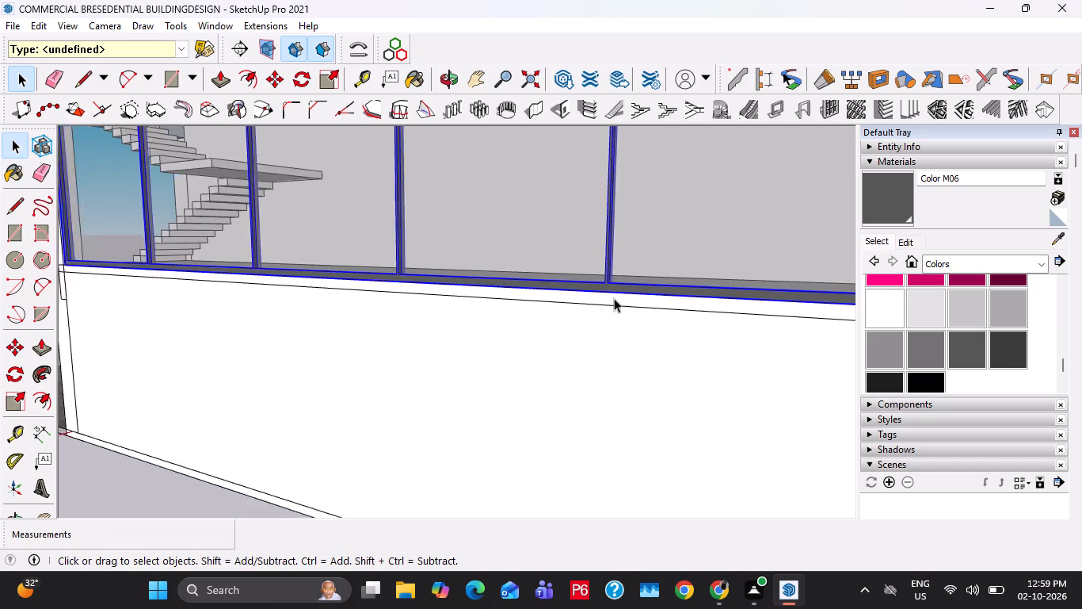
pyautogui.scroll(-17, 614, 298)
pyautogui.click(634, 350)
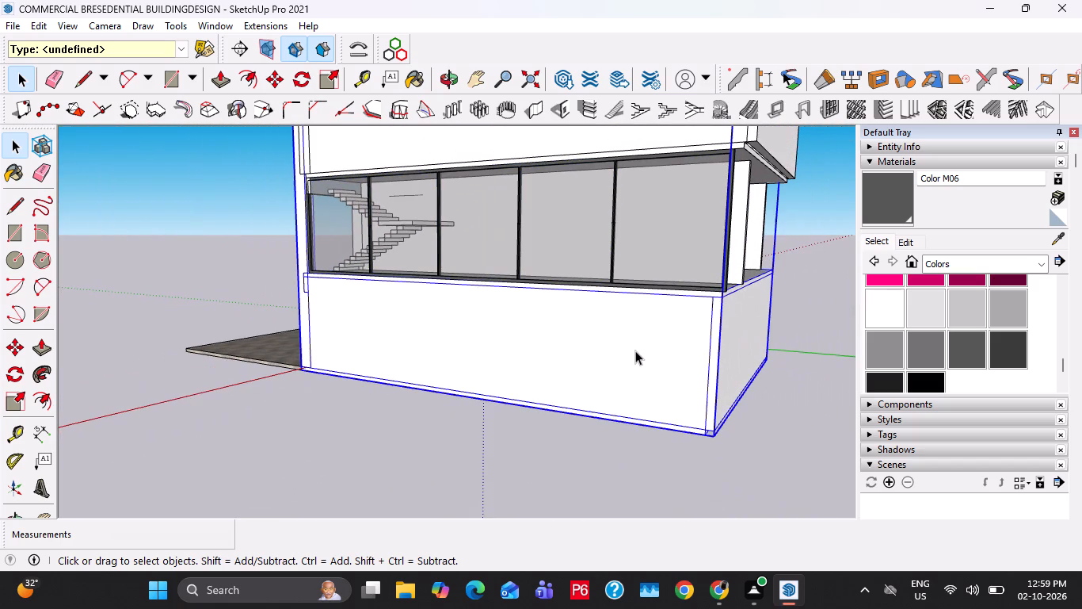
pyautogui.doubleClick(635, 350)
pyautogui.click(635, 350)
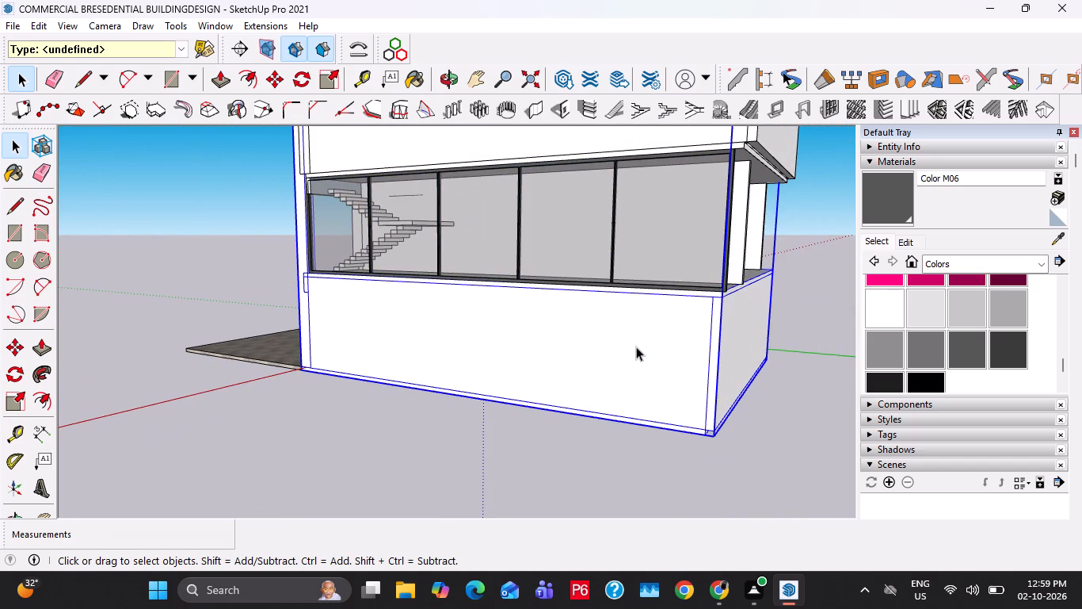
pyautogui.click(636, 347)
pyautogui.click(636, 347)
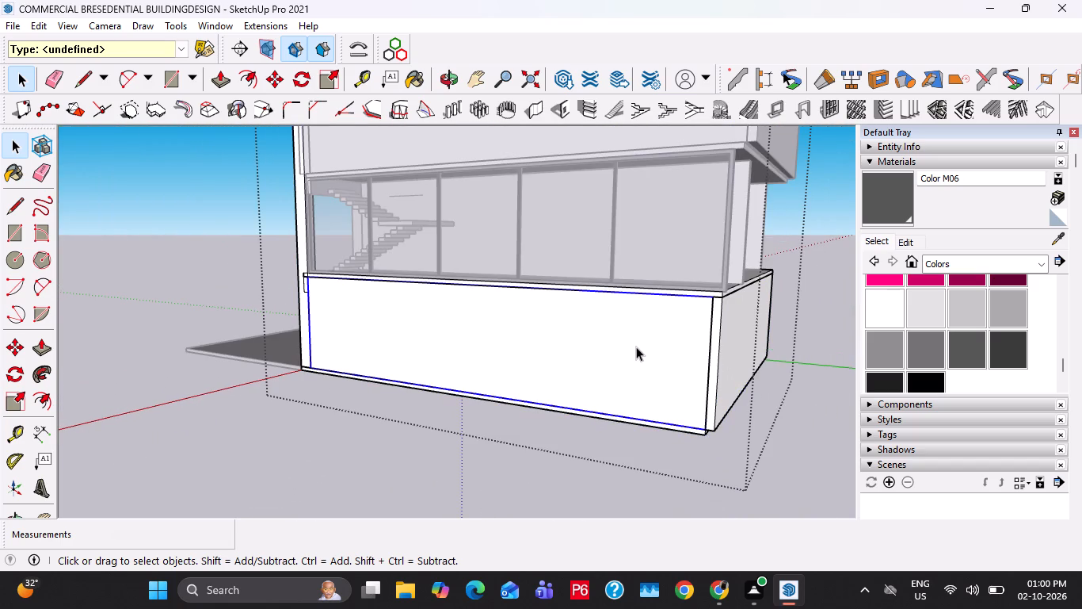
pyautogui.press('Delete')
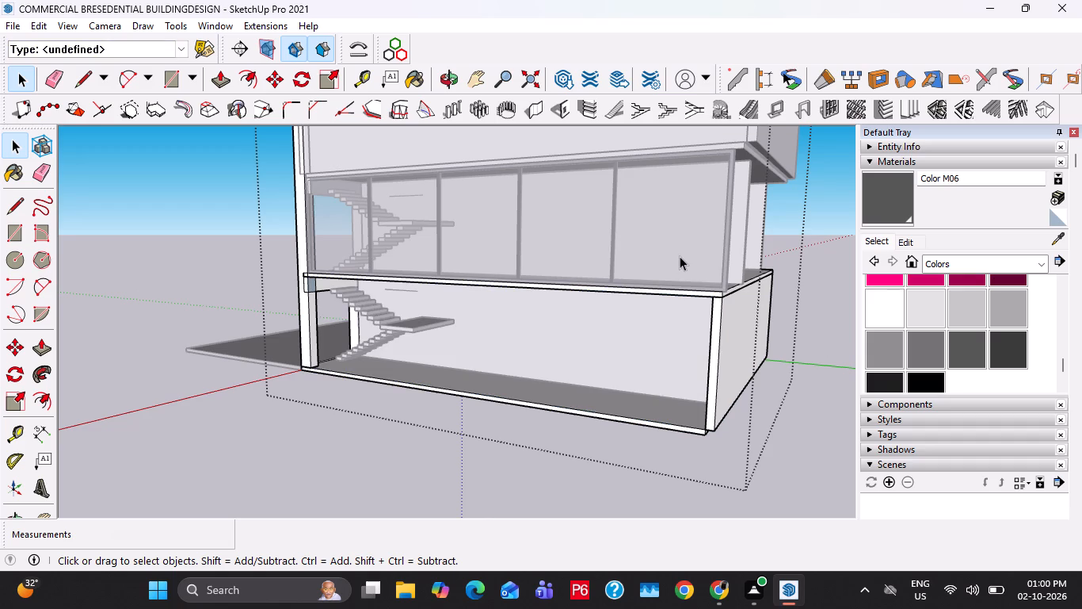
pyautogui.press('Escape')
pyautogui.press('Escape')
pyautogui.press('Escape')
pyautogui.press('Escape')
pyautogui.press('Escape')
pyautogui.press('Escape')
pyautogui.press('Escape')
pyautogui.press('Escape')
pyautogui.press('Escape')
pyautogui.press('Escape')
pyautogui.press('Escape')
pyautogui.press('Escape')
pyautogui.press('Escape')
pyautogui.press('Escape')
pyautogui.press('Escape')
pyautogui.press('Escape')
pyautogui.press('Escape')
pyautogui.press('Escape')
pyautogui.press('Escape')
pyautogui.press('Escape')
pyautogui.press('Escape')
pyautogui.press('Escape')
pyautogui.press('Escape')
pyautogui.press('Escape')
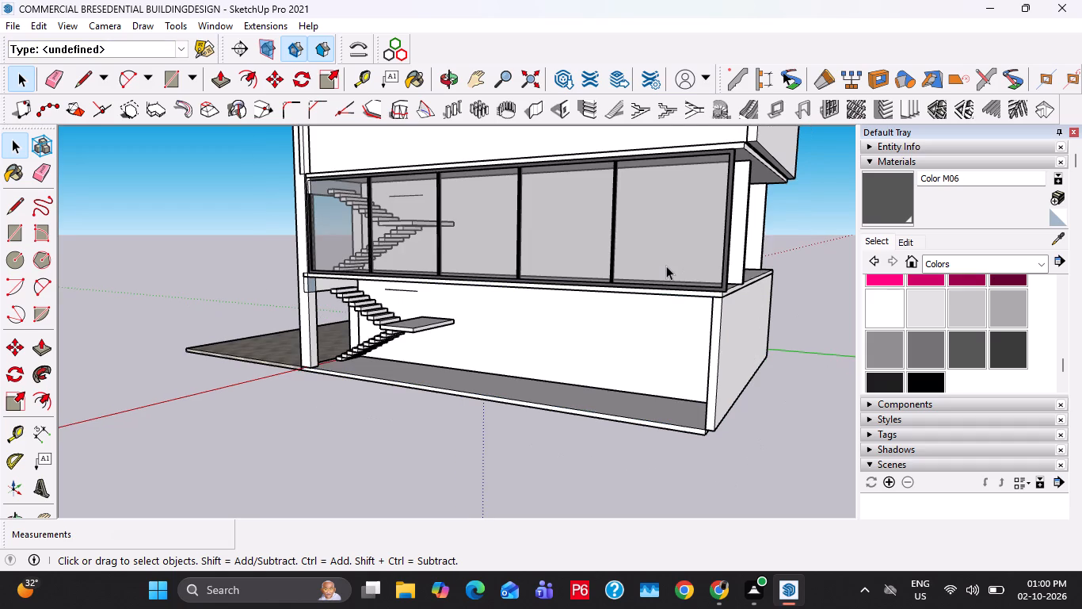
# Copy the middle floor's glazed side panel group about 12' 6 1/2" down into the ground floor's side opening.
pyautogui.click(665, 266)
pyautogui.scroll(10, 664, 269)
pyautogui.scroll(4, 943, 235)
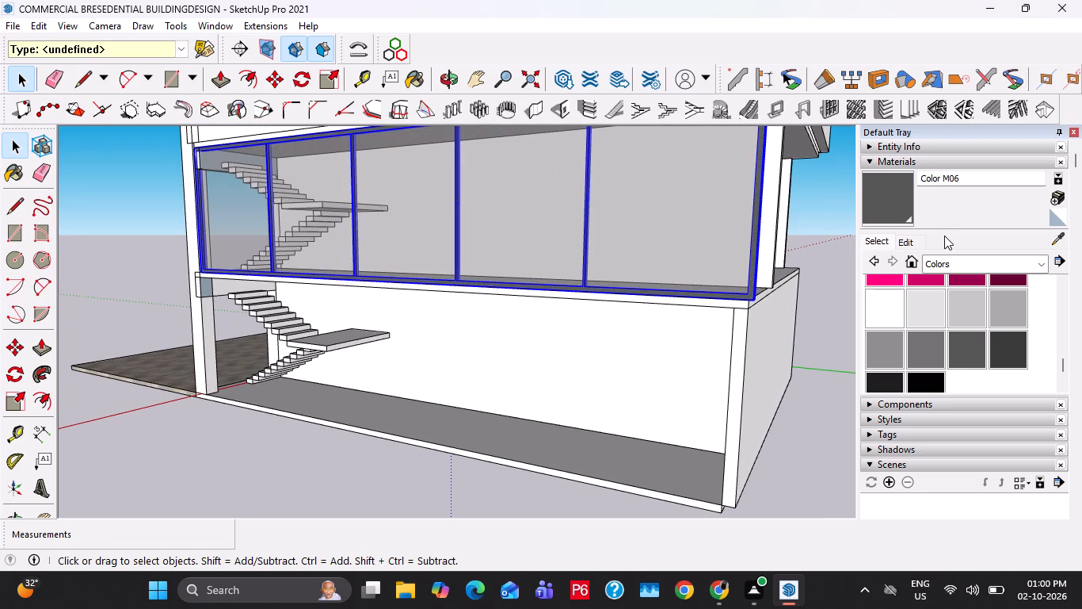
pyautogui.scroll(5, 944, 236)
pyautogui.scroll(10, 733, 265)
pyautogui.moveTo(722, 270); pyautogui.dragTo(647, 366, button='middle')
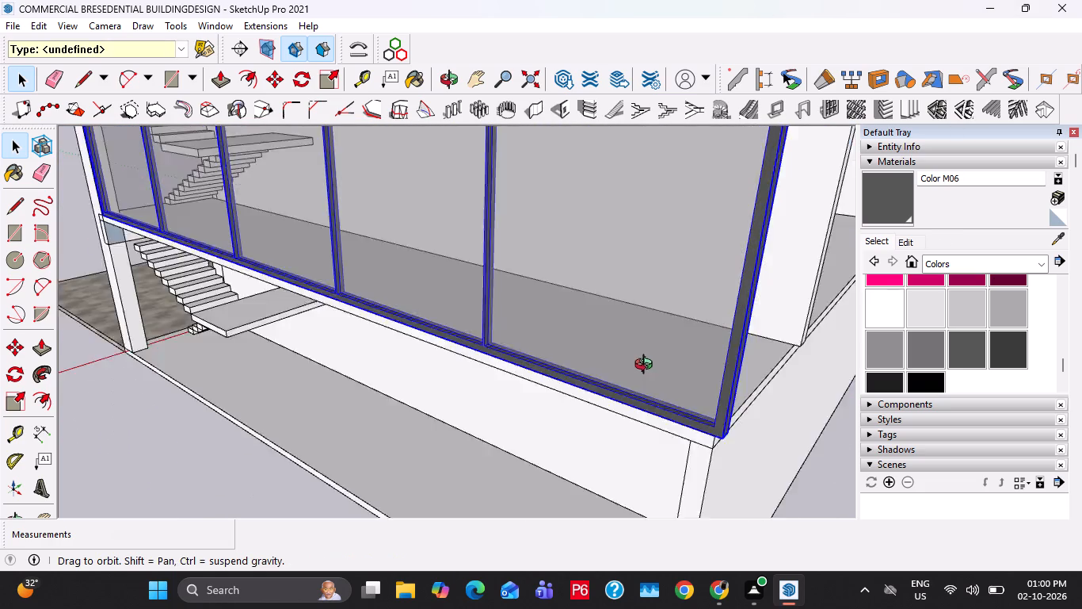
pyautogui.moveTo(647, 366); pyautogui.dragTo(680, 158, button='middle')
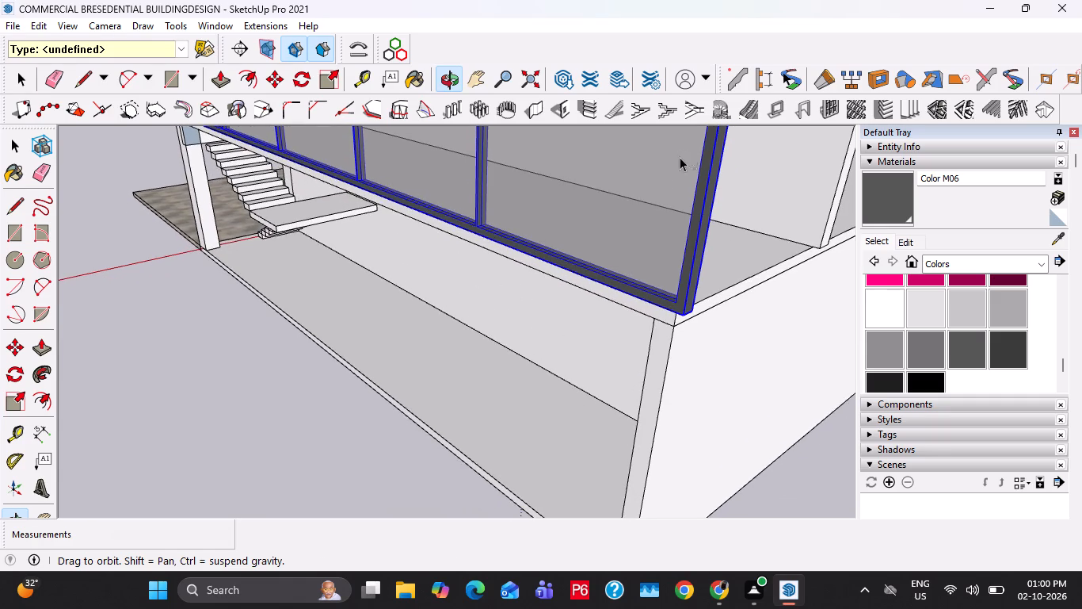
pyautogui.scroll(-4, 687, 270)
pyautogui.press('m')
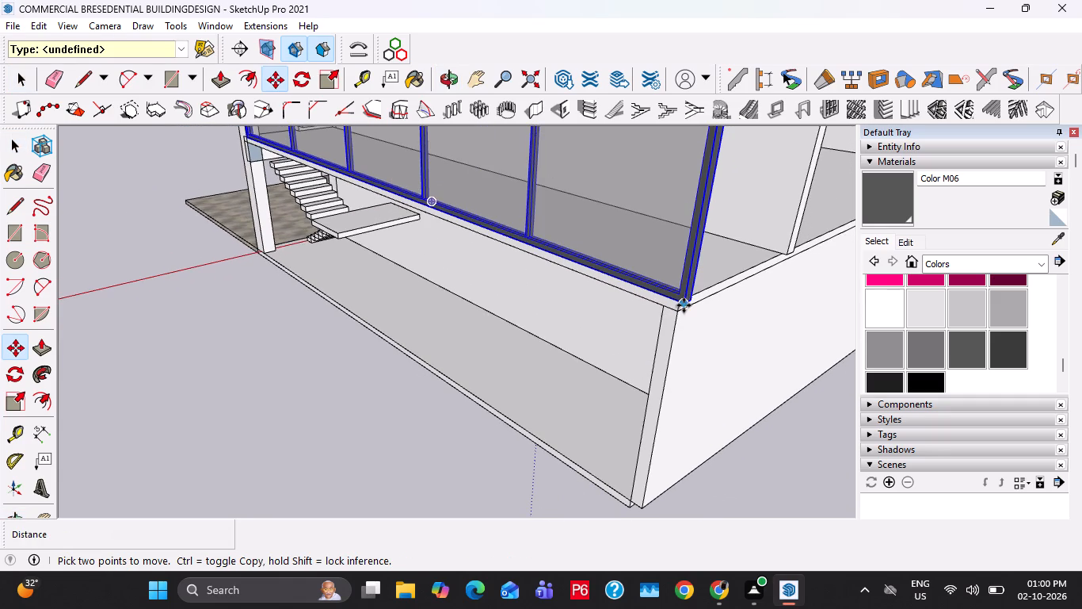
pyautogui.click(684, 305)
pyautogui.keyDown('shift'); pyautogui.moveTo(674, 377); pyautogui.dragTo(769, 260, button='middle'); pyautogui.keyUp('shift')
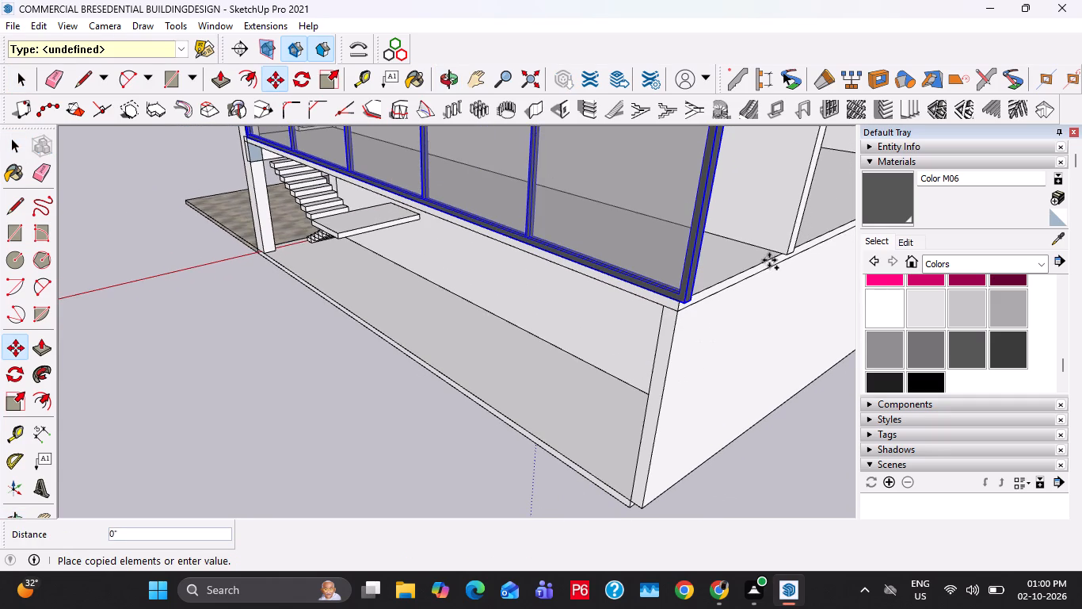
pyautogui.keyDown('shift'); pyautogui.moveTo(769, 260); pyautogui.dragTo(788, 238, button='middle'); pyautogui.keyUp('shift')
pyautogui.scroll(4, 665, 423)
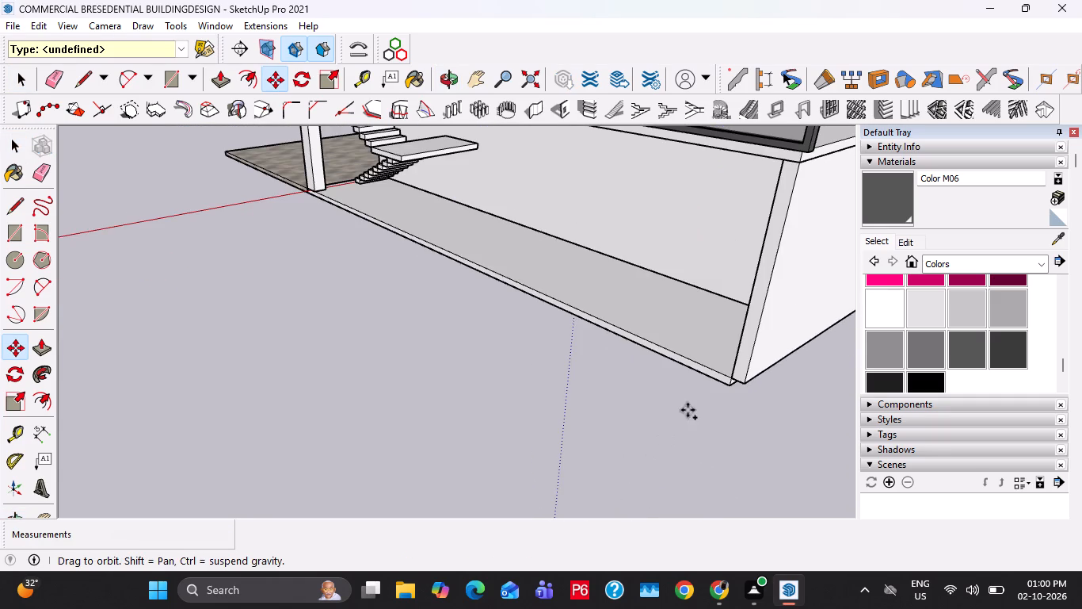
pyautogui.scroll(9, 695, 402)
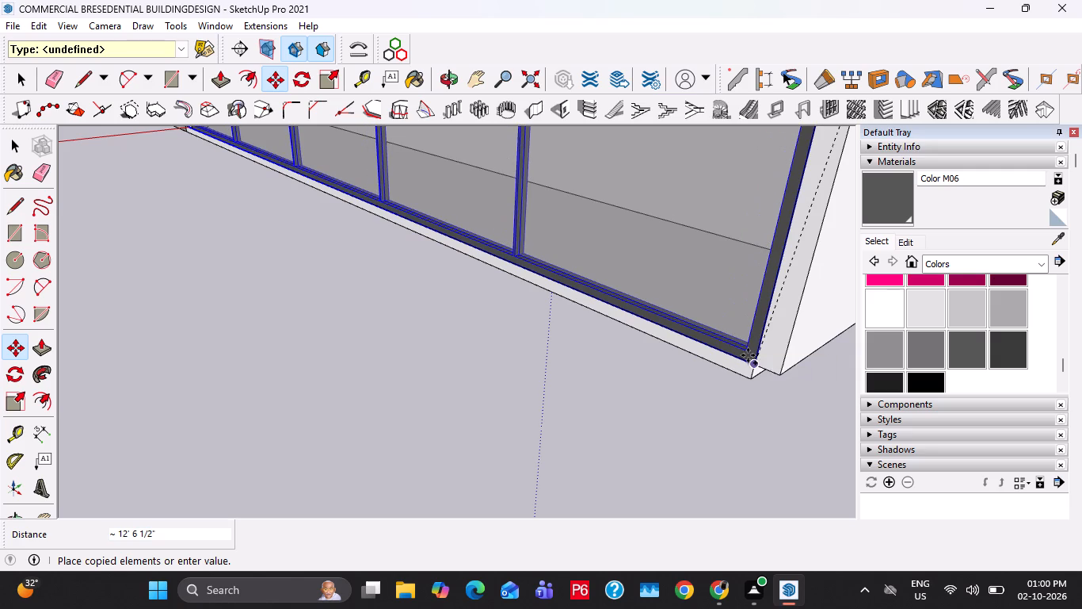
pyautogui.click(748, 355)
pyautogui.press('space')
pyautogui.press('space')
pyautogui.press('space')
pyautogui.click(710, 427)
# Unhide all hidden geometry in the model.
pyautogui.click(40, 22)
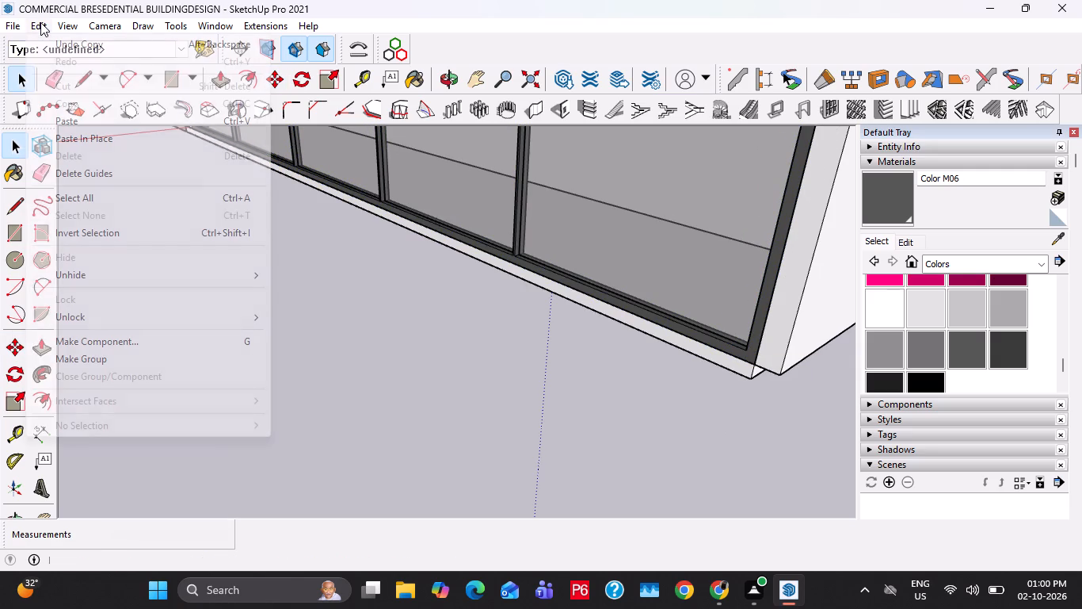
pyautogui.click(109, 279)
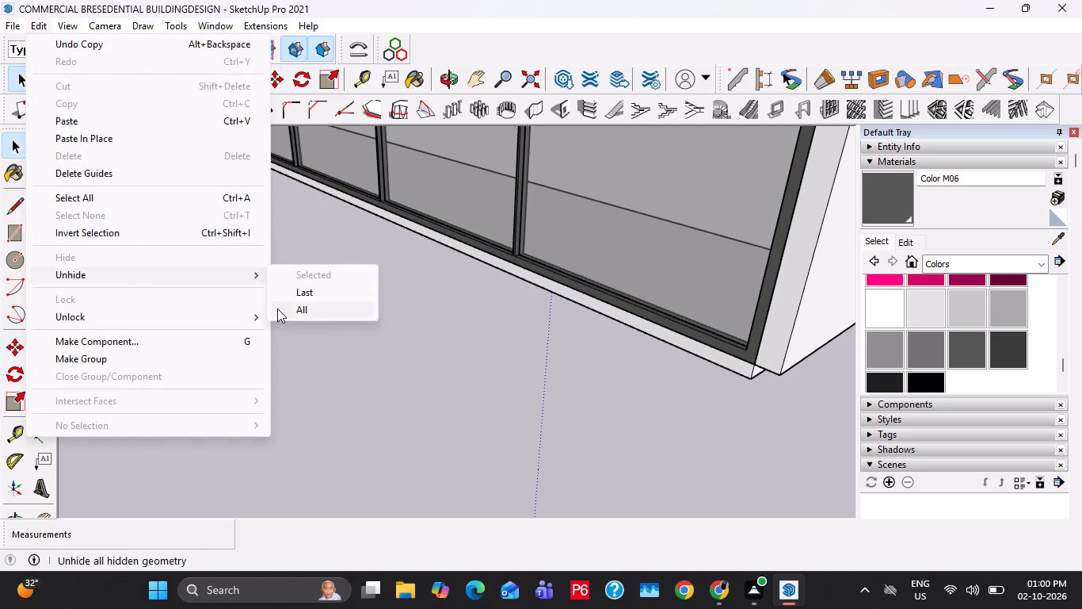
pyautogui.click(277, 308)
pyautogui.rightClick(297, 277)
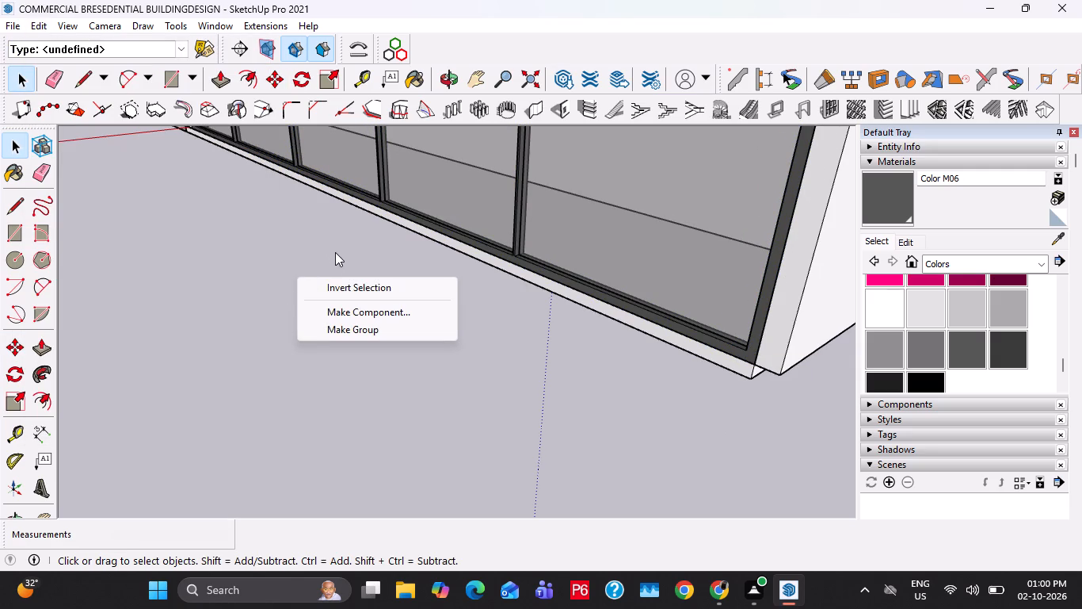
pyautogui.scroll(-17, 621, 289)
pyautogui.scroll(-4, 596, 336)
pyautogui.click(597, 389)
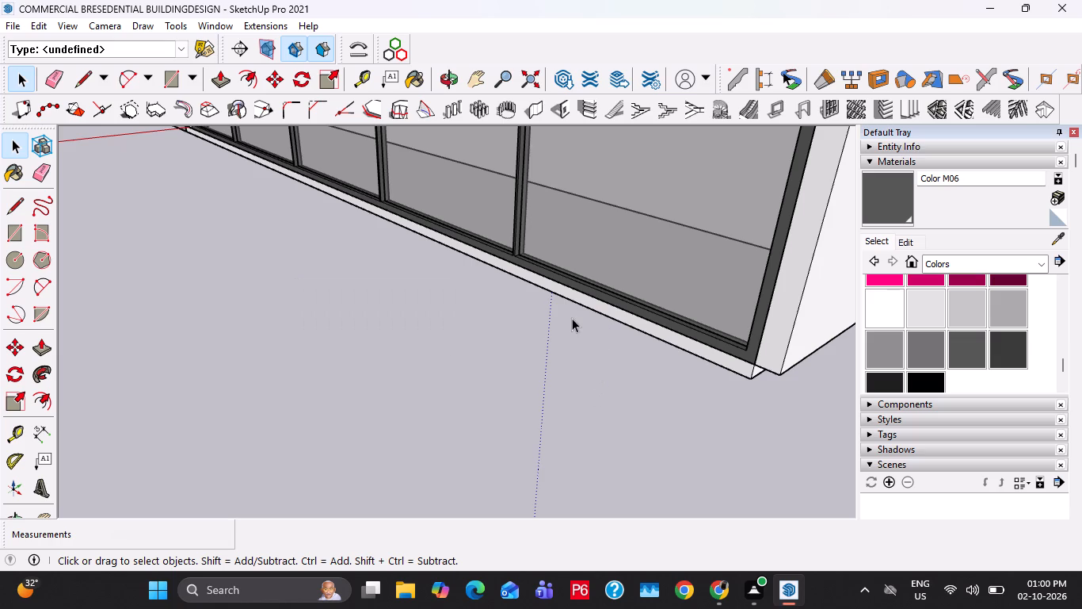
# Examine the two glazed side floors and the front facade from several angles.
pyautogui.scroll(-20, 572, 318)
pyautogui.scroll(-9, 572, 318)
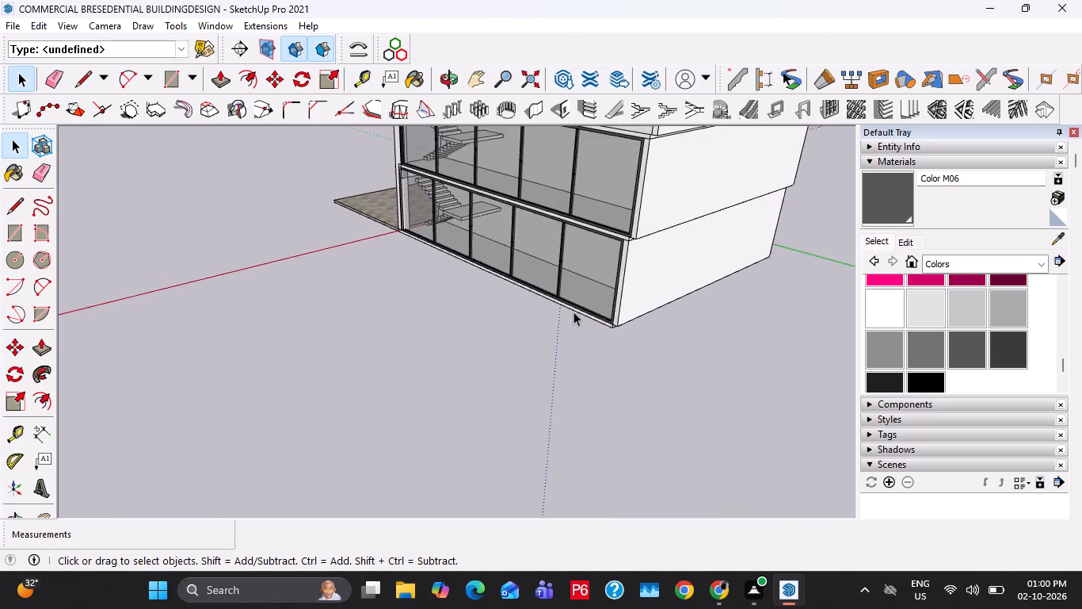
pyautogui.scroll(-4, 573, 312)
pyautogui.moveTo(523, 306); pyautogui.dragTo(873, 206, button='middle')
pyautogui.scroll(4, 458, 262)
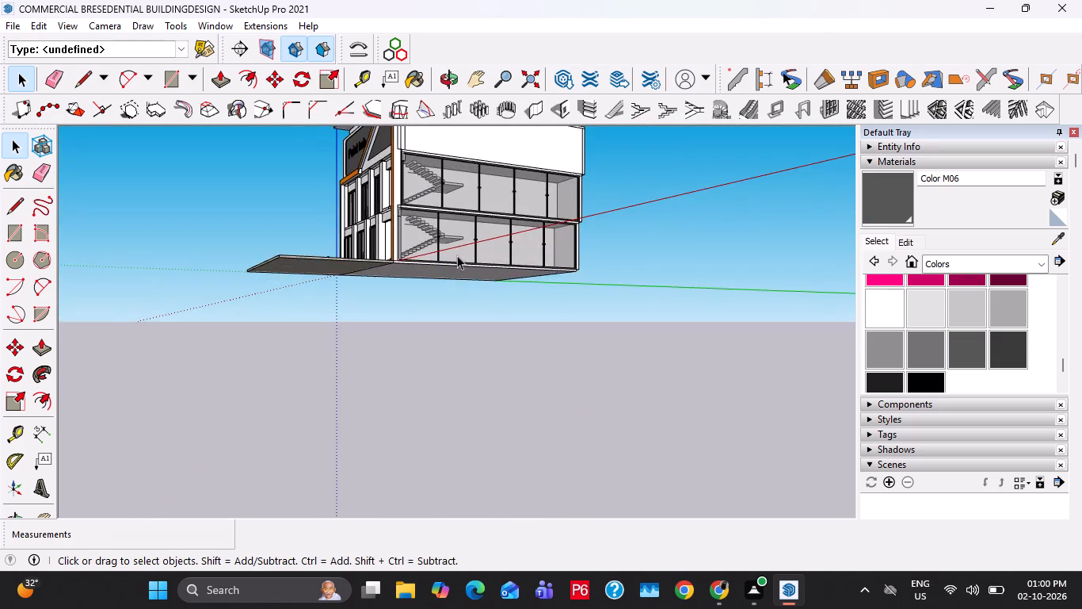
pyautogui.scroll(20, 457, 255)
pyautogui.scroll(10, 457, 255)
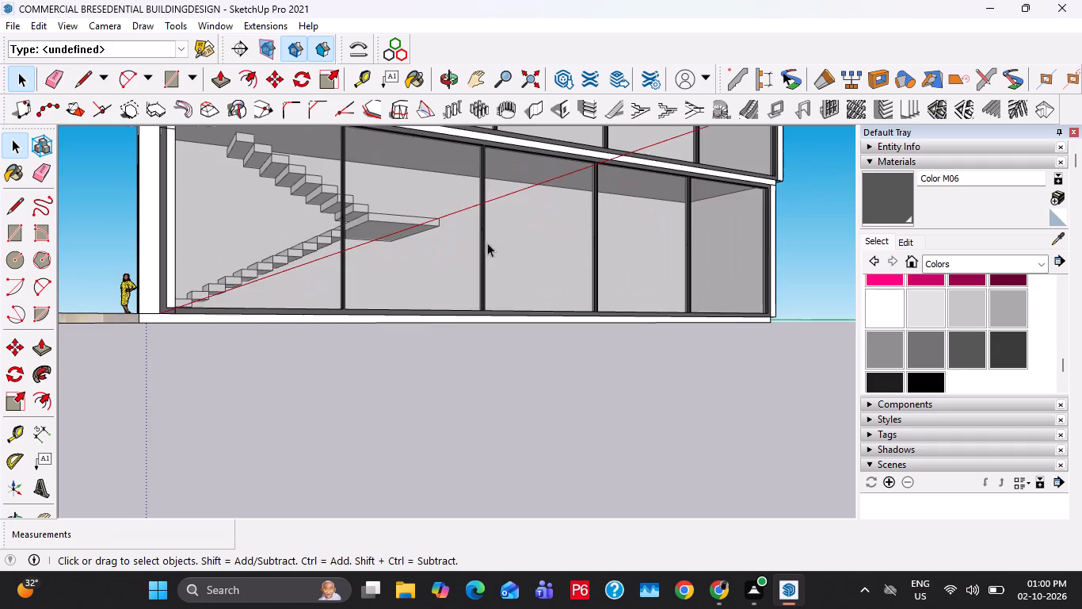
pyautogui.moveTo(487, 243); pyautogui.dragTo(657, 308, button='middle')
pyautogui.scroll(-3, 655, 306)
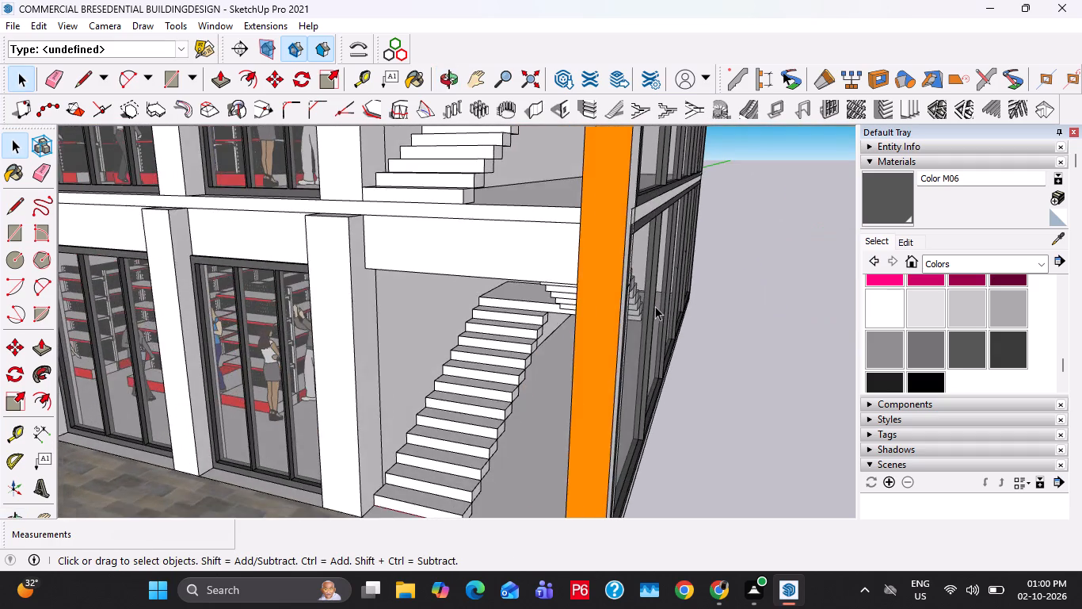
pyautogui.scroll(-12, 655, 306)
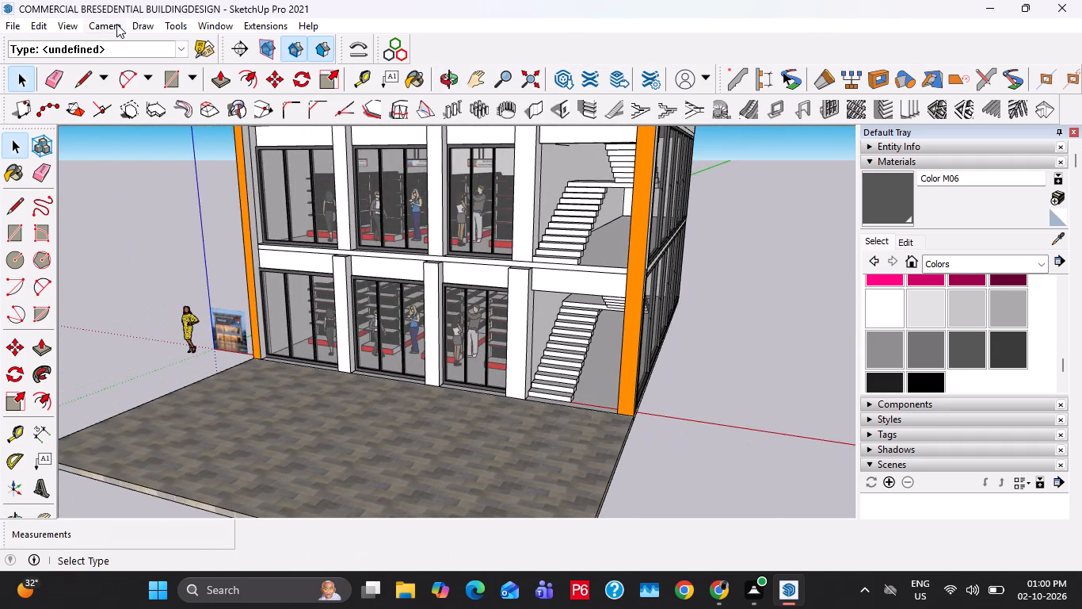
# Set the Iso standard view, frame the whole building with its front and glazed side, and add a scene of it.
pyautogui.click(116, 24)
pyautogui.click(166, 76)
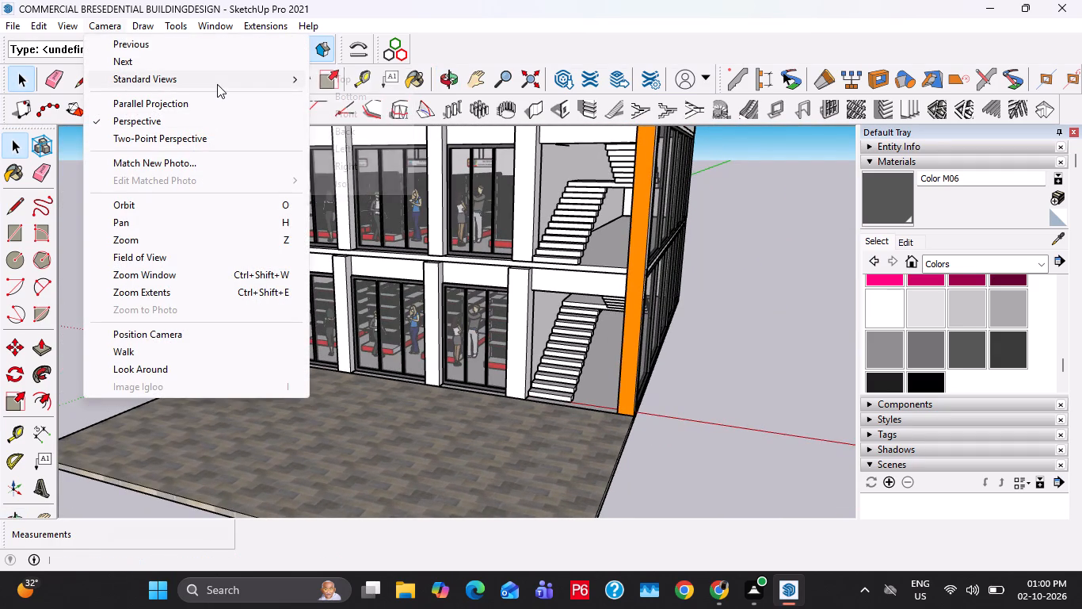
pyautogui.click(343, 182)
pyautogui.scroll(-5, 409, 228)
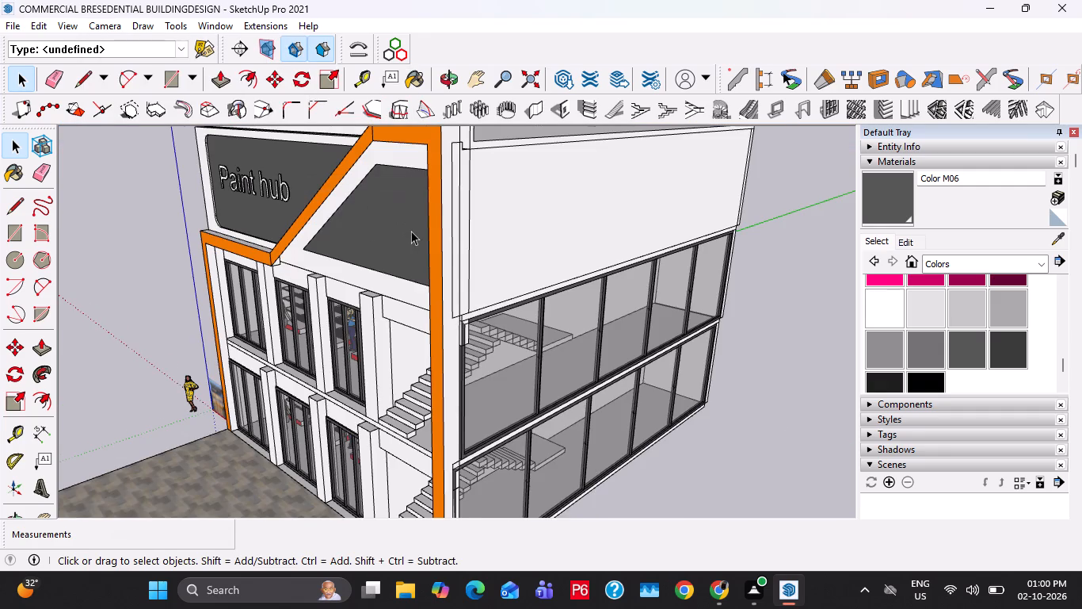
pyautogui.scroll(-6, 411, 231)
pyautogui.keyDown('shift'); pyautogui.moveTo(380, 267); pyautogui.dragTo(473, 259, button='middle'); pyautogui.keyUp('shift')
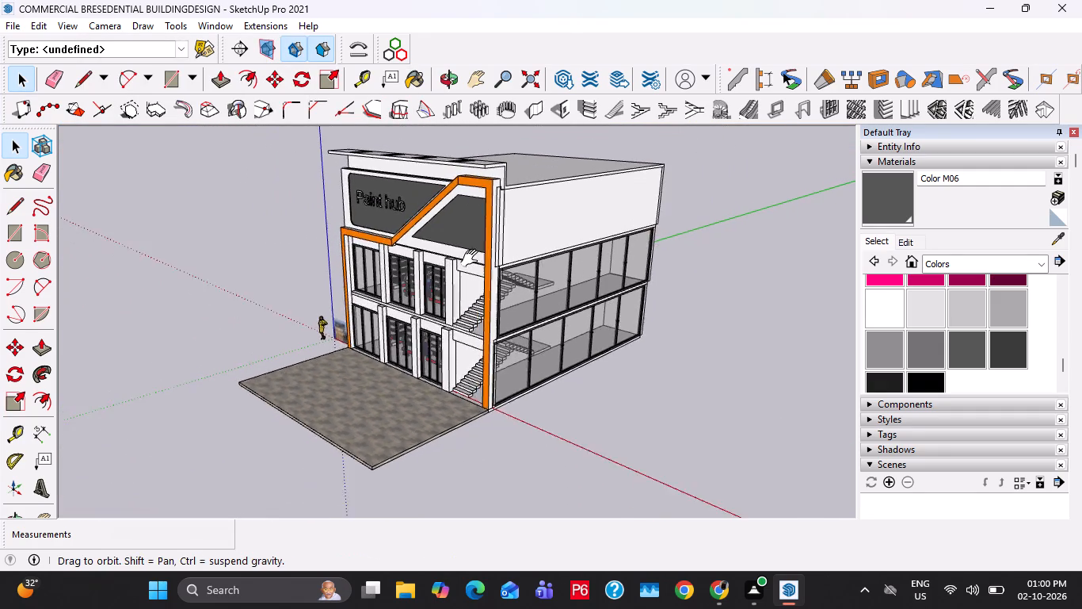
pyautogui.keyDown('shift'); pyautogui.moveTo(473, 259); pyautogui.dragTo(475, 258, button='middle'); pyautogui.keyUp('shift')
pyautogui.scroll(1, 446, 274)
pyautogui.keyDown('shift'); pyautogui.moveTo(446, 267); pyautogui.dragTo(446, 298, button='middle'); pyautogui.keyUp('shift')
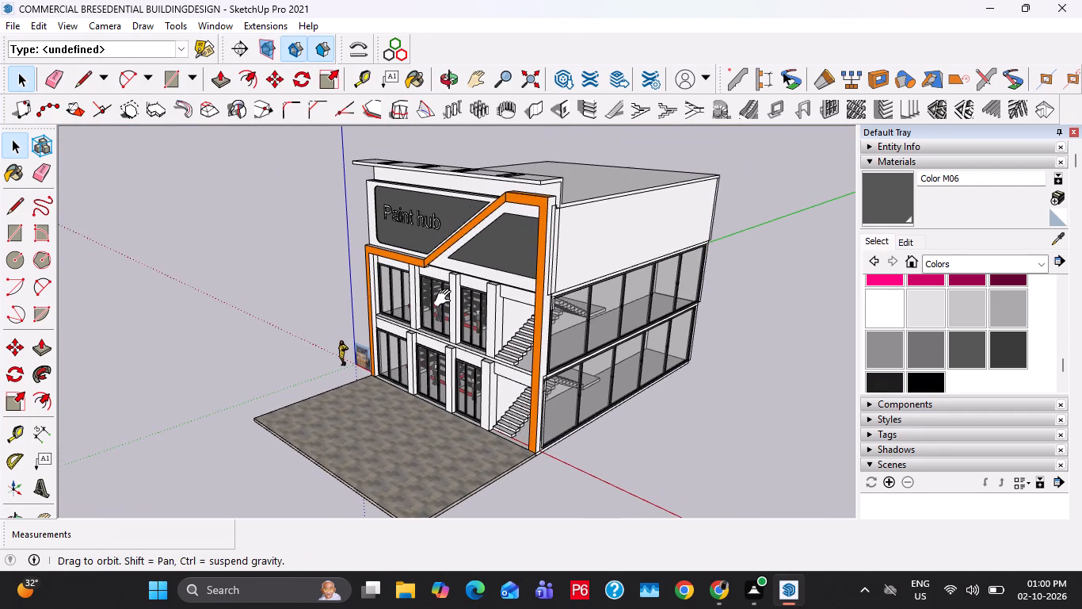
pyautogui.keyDown('shift'); pyautogui.moveTo(446, 298); pyautogui.dragTo(444, 286, button='middle'); pyautogui.keyUp('shift')
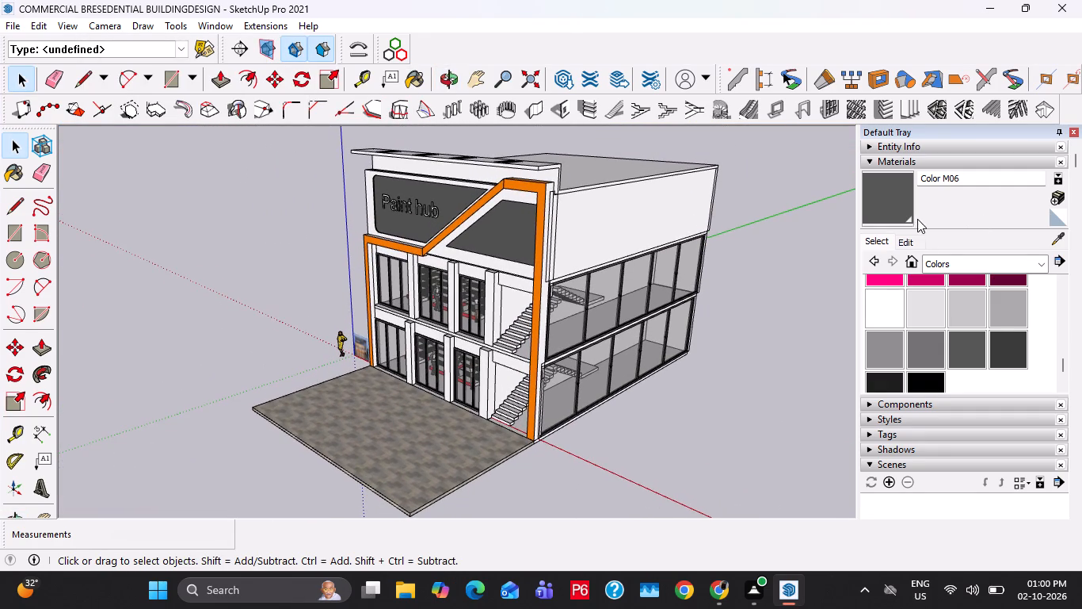
pyautogui.scroll(-2, 994, 321)
pyautogui.click(891, 389)
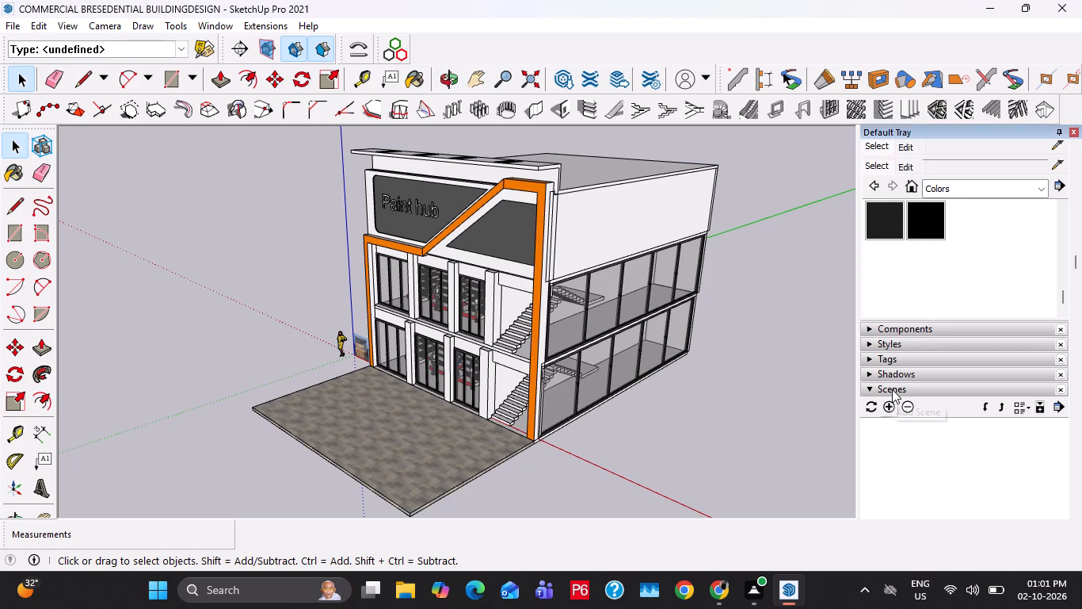
# Export the current view as a PNG over the existing image COMMERCIAL BRESEDENTIAL BUILDINGDESIGN-3.
pyautogui.click(13, 29)
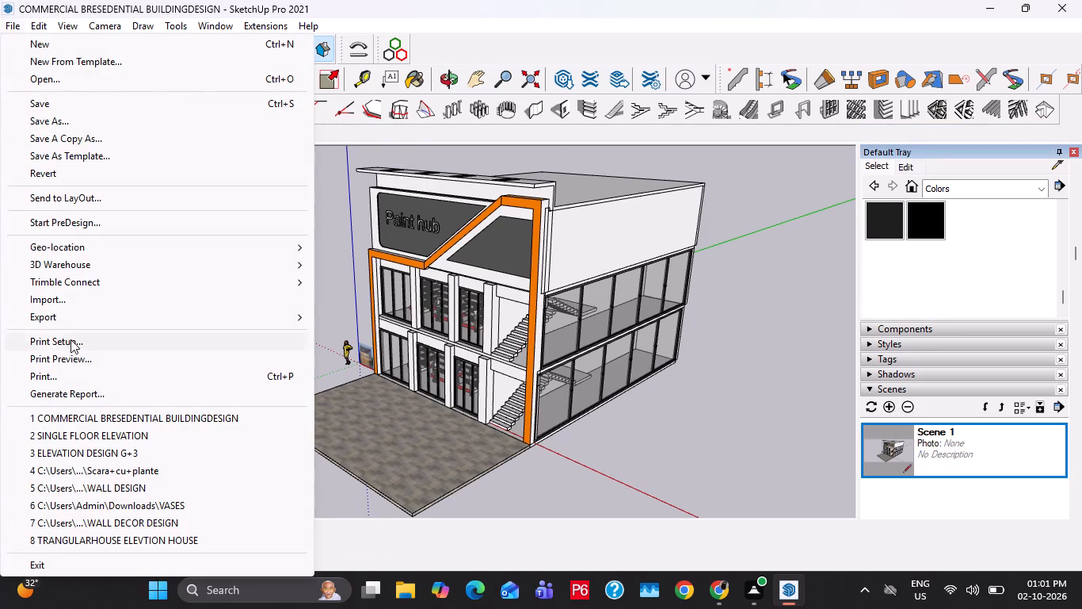
pyautogui.click(59, 316)
pyautogui.click(341, 331)
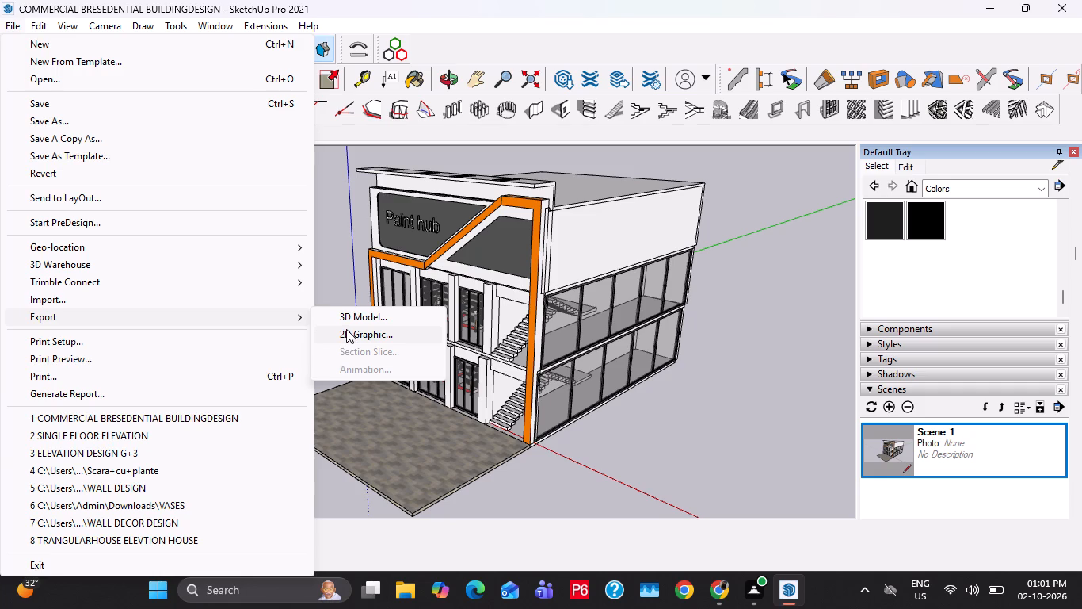
pyautogui.scroll(-4, 629, 251)
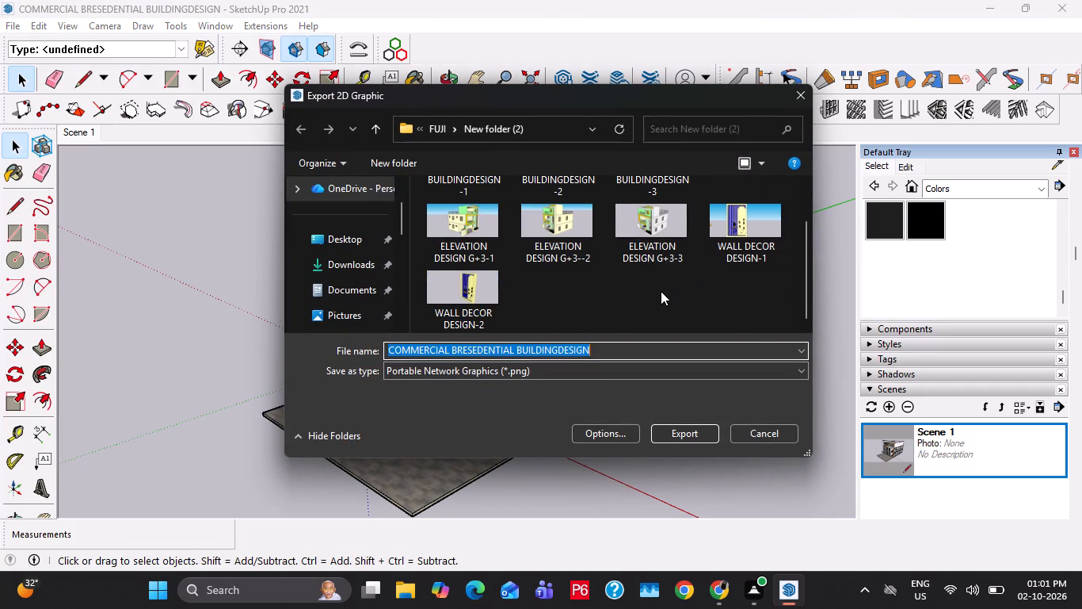
pyautogui.scroll(4, 580, 291)
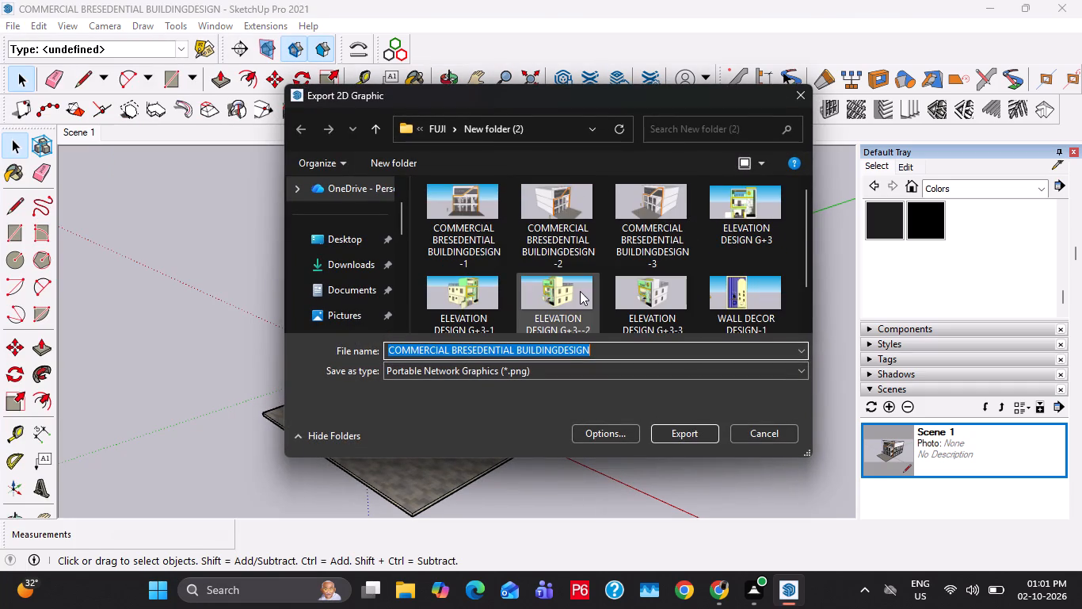
pyautogui.click(656, 243)
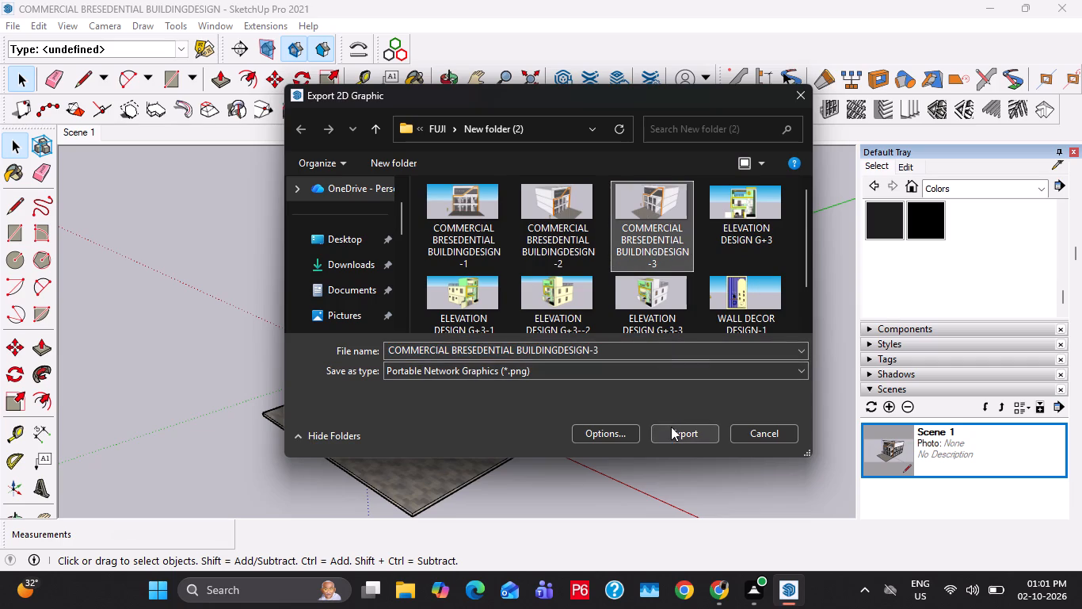
pyautogui.click(671, 427)
pyautogui.click(620, 296)
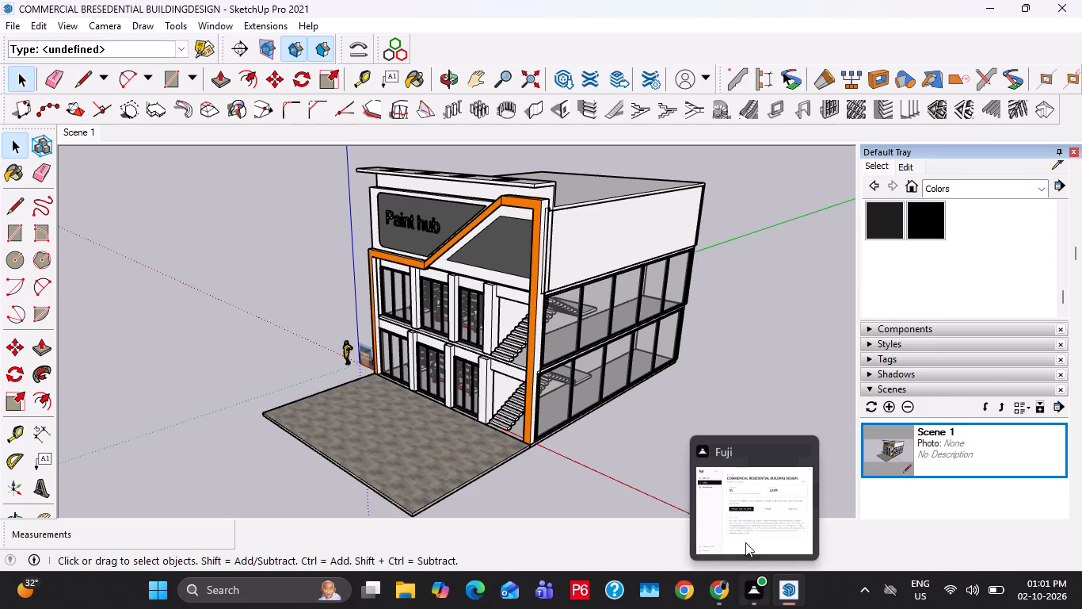
# Examine the front facade, its shopfront glazing, the reference picture beside it and the paving in front.
pyautogui.press('space')
pyautogui.scroll(1, 499, 295)
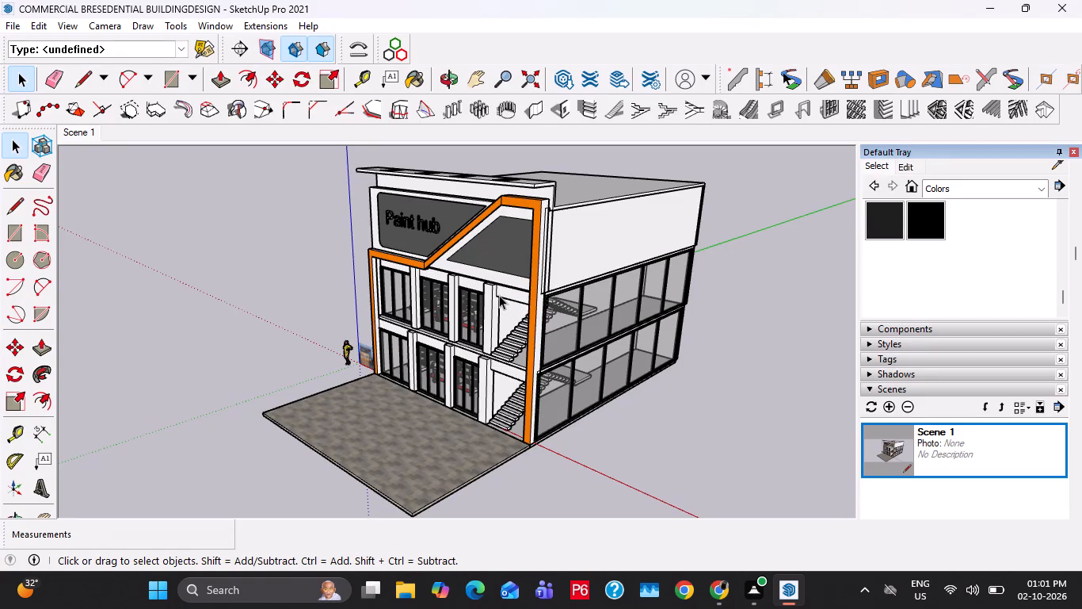
pyautogui.scroll(3, 499, 295)
pyautogui.press('Escape')
pyautogui.press('space')
pyautogui.scroll(6, 480, 296)
pyautogui.moveTo(459, 302); pyautogui.dragTo(552, 293, button='middle')
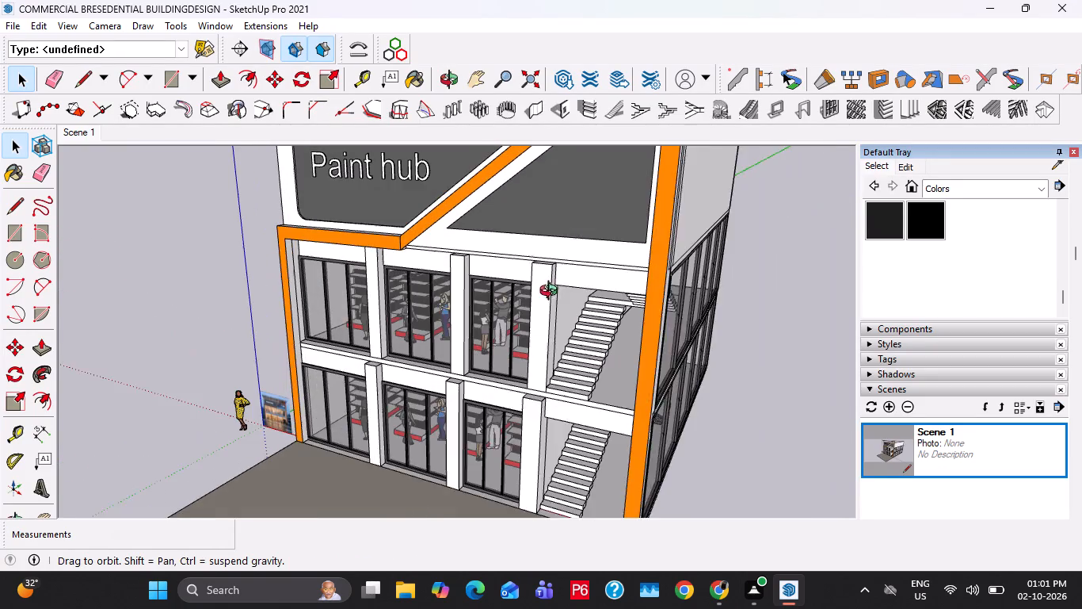
pyautogui.moveTo(552, 293); pyautogui.dragTo(628, 267, button='middle')
pyautogui.scroll(-6, 628, 266)
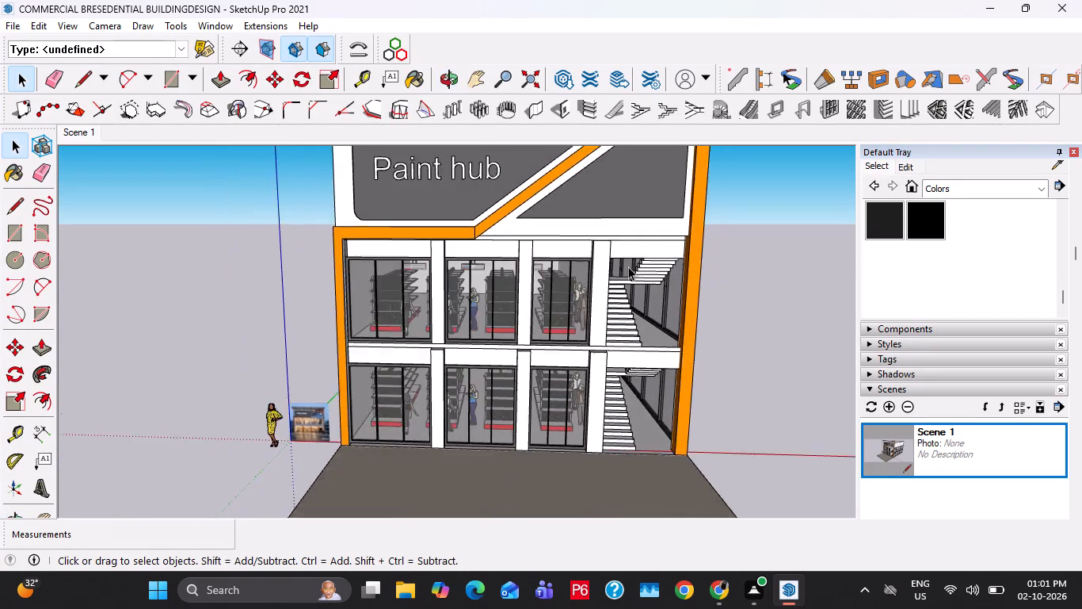
pyautogui.scroll(-2, 628, 266)
pyautogui.keyDown('shift'); pyautogui.moveTo(606, 245); pyautogui.dragTo(594, 255, button='middle'); pyautogui.keyUp('shift')
pyautogui.scroll(5, 590, 343)
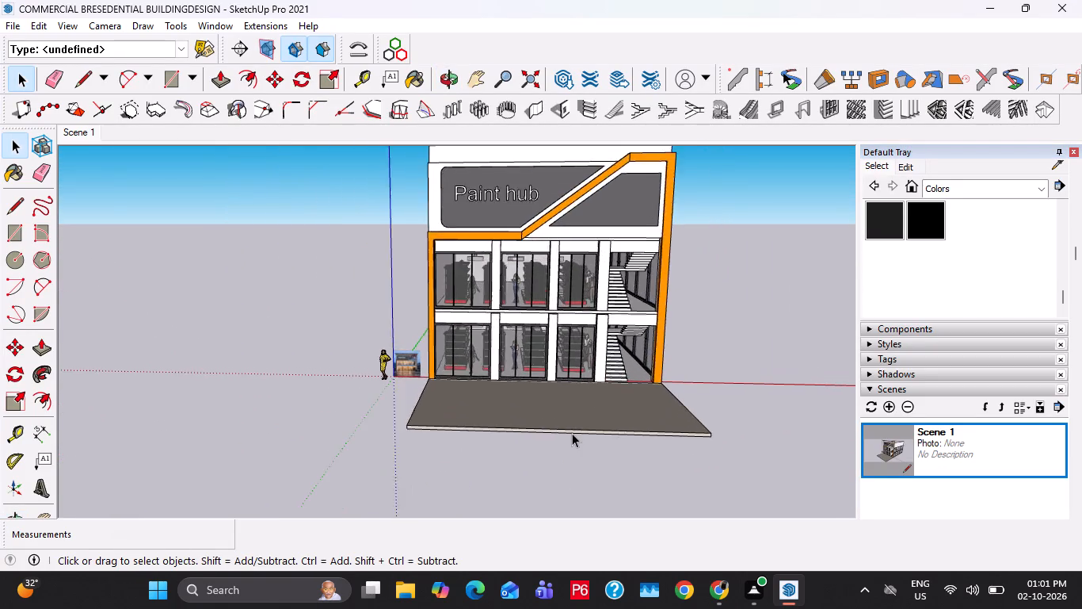
pyautogui.scroll(16, 570, 441)
pyautogui.moveTo(567, 370); pyautogui.dragTo(575, 488, button='middle')
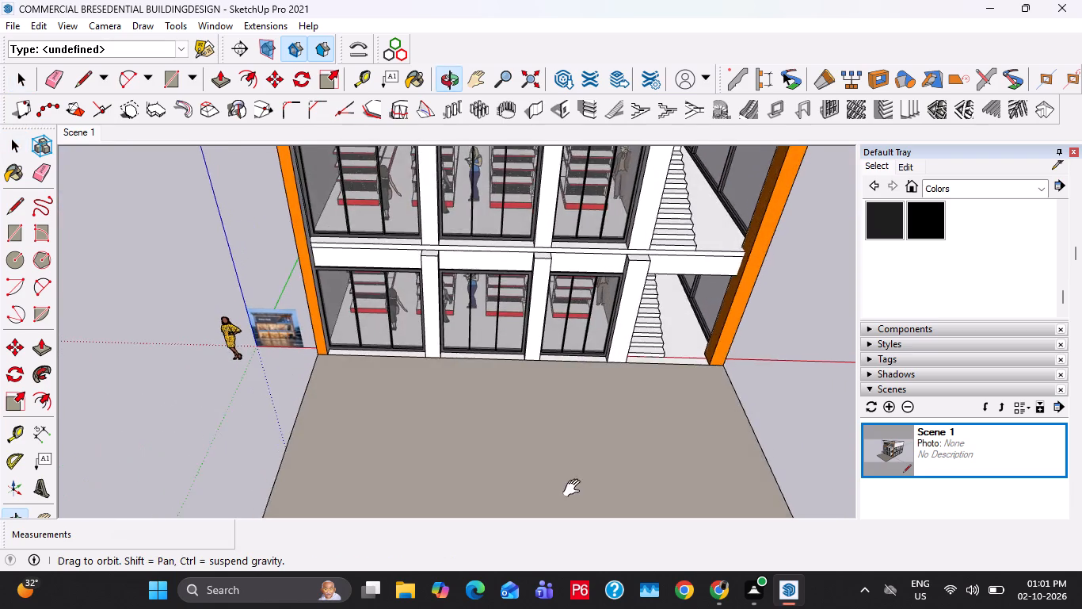
pyautogui.moveTo(575, 488); pyautogui.dragTo(603, 306, button='middle')
pyautogui.scroll(17, 364, 200)
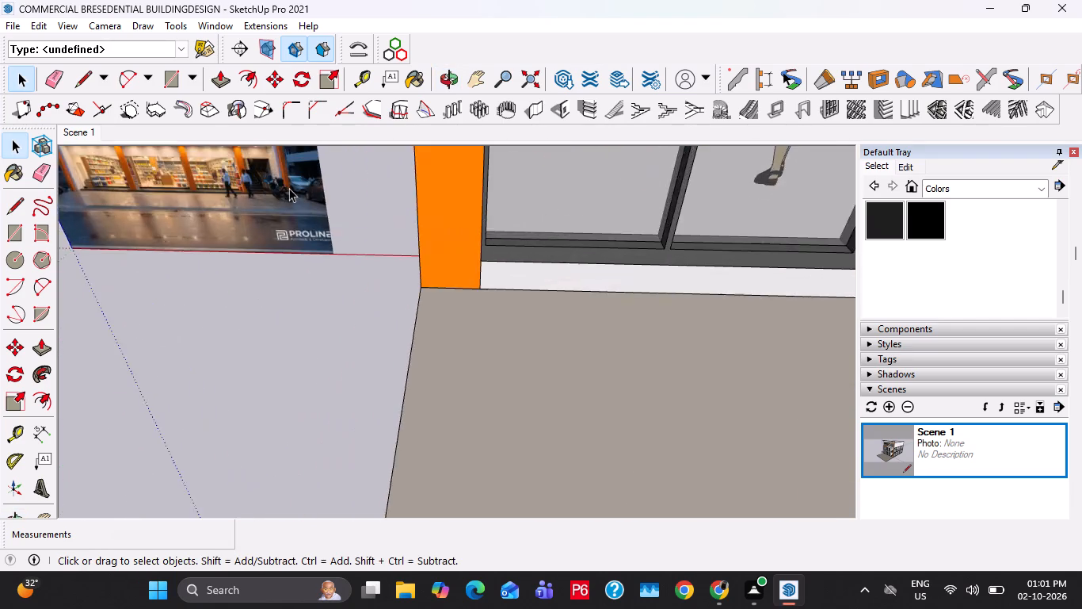
pyautogui.scroll(7, 289, 188)
pyautogui.keyDown('shift'); pyautogui.moveTo(247, 225); pyautogui.dragTo(440, 335, button='middle'); pyautogui.keyUp('shift')
pyautogui.scroll(-20, 244, 168)
pyautogui.scroll(-3, 244, 168)
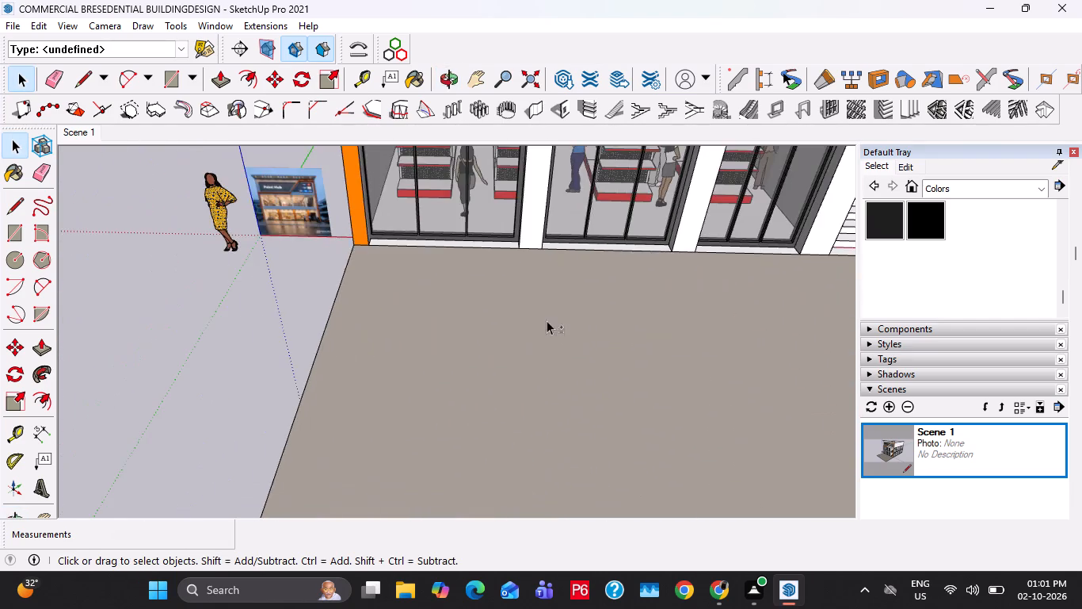
# Copy the front edge face of the paving slab out of its group and paste it at the slab's front corner.
pyautogui.keyDown('shift'); pyautogui.moveTo(547, 321); pyautogui.dragTo(514, 189, button='middle'); pyautogui.keyUp('shift')
pyautogui.scroll(6, 522, 416)
pyautogui.moveTo(512, 412); pyautogui.dragTo(402, 380, button='middle')
pyautogui.scroll(1, 410, 418)
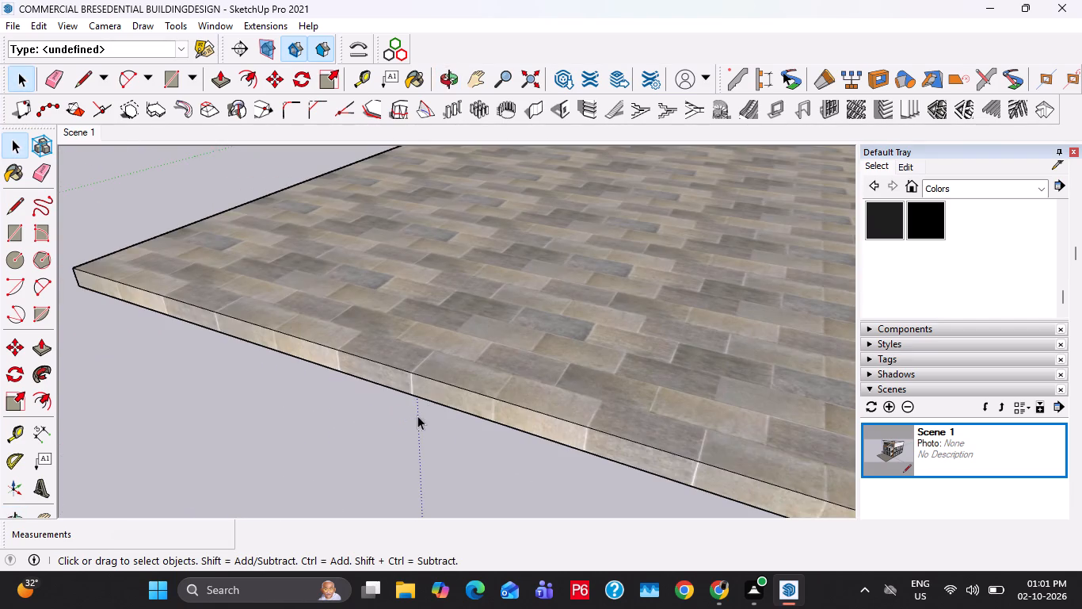
pyautogui.scroll(1, 429, 401)
pyautogui.doubleClick(434, 389)
pyautogui.doubleClick(429, 386)
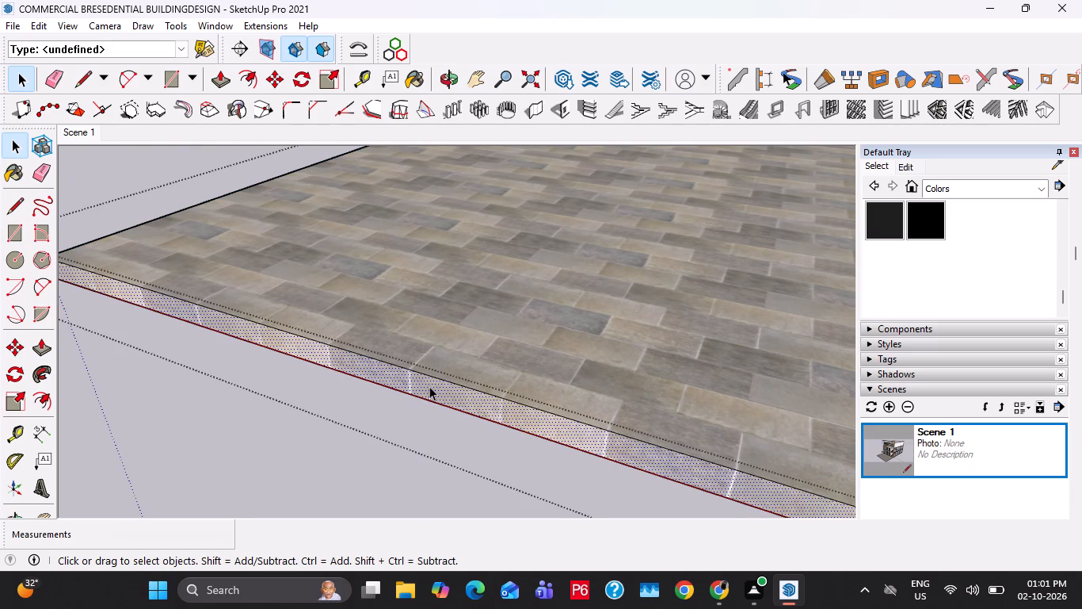
pyautogui.hotkey('ctrl', 'c')
pyautogui.press('Escape')
pyautogui.press('Escape')
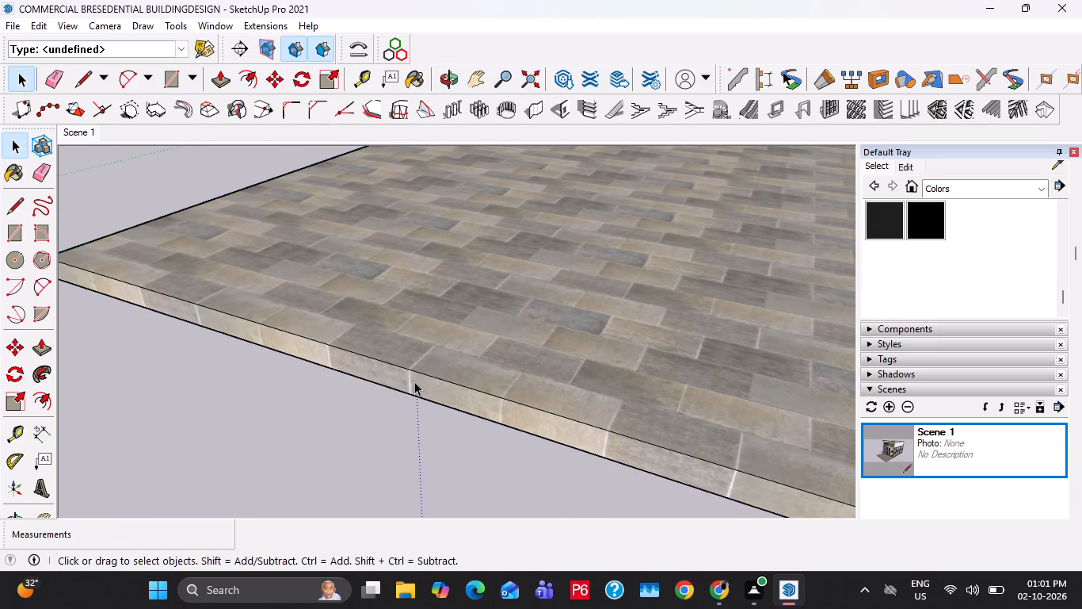
pyautogui.hotkey('ctrl', 'v')
pyautogui.scroll(-5, 246, 354)
pyautogui.keyDown('shift'); pyautogui.moveTo(246, 353); pyautogui.dragTo(345, 327, button='middle'); pyautogui.keyUp('shift')
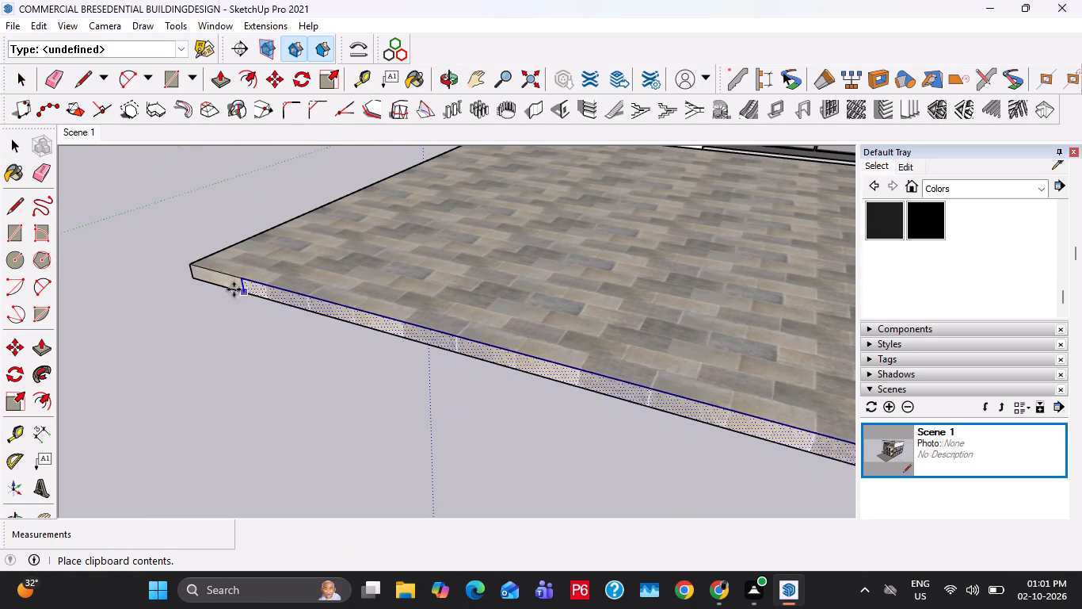
pyautogui.click(192, 283)
pyautogui.press('space')
pyautogui.press('space')
pyautogui.press('space')
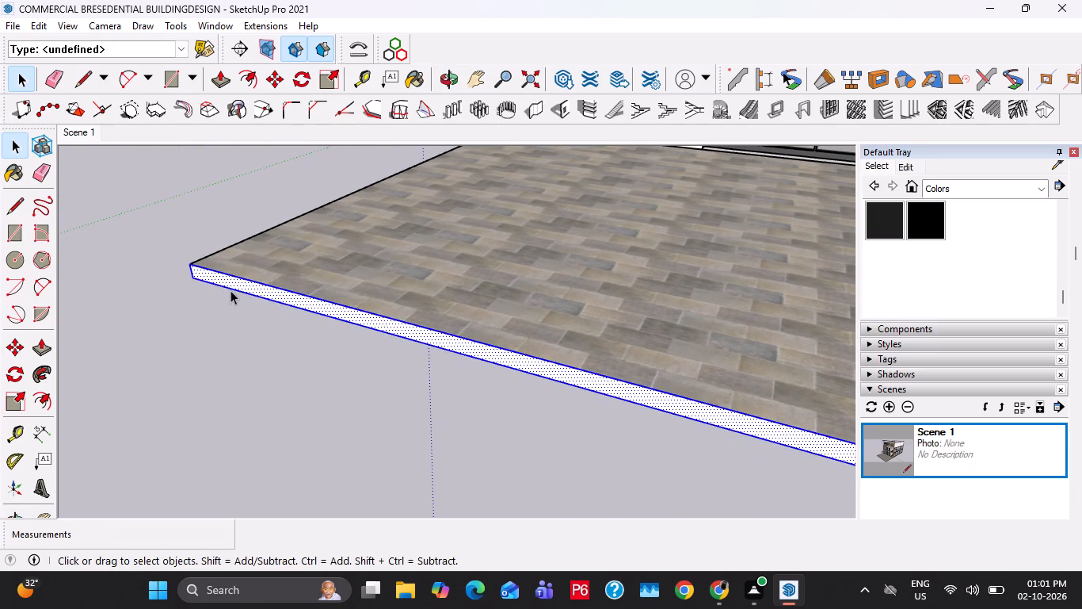
# Push/Pull the pasted edge face 20' outward to form a new slab in front of the paving.
pyautogui.press('p')
pyautogui.click(233, 289)
pyautogui.scroll(-14, 219, 314)
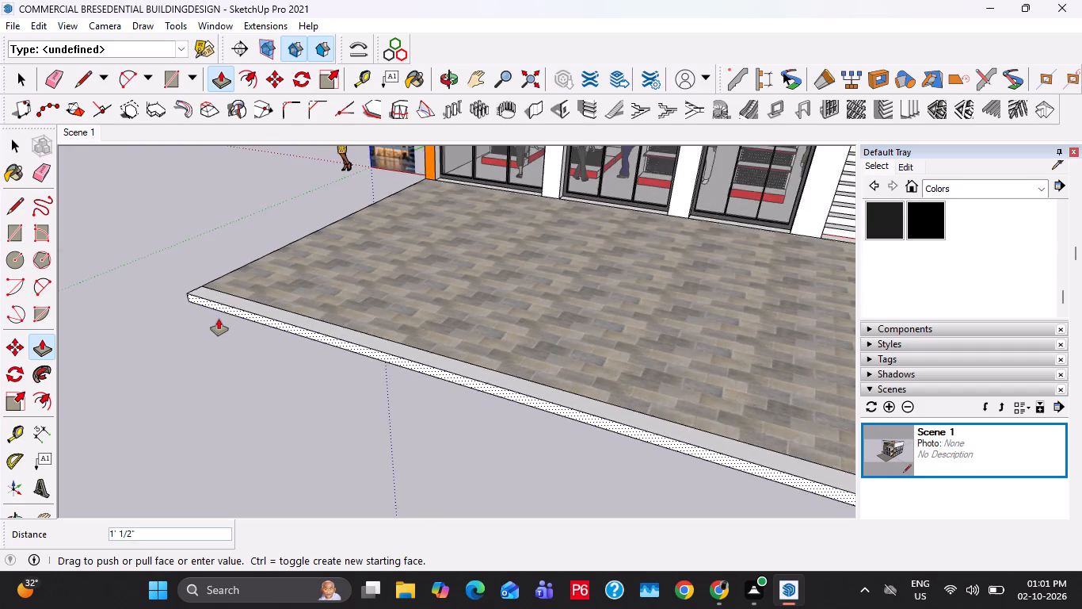
pyautogui.scroll(-4, 219, 319)
pyautogui.scroll(-4, 338, 277)
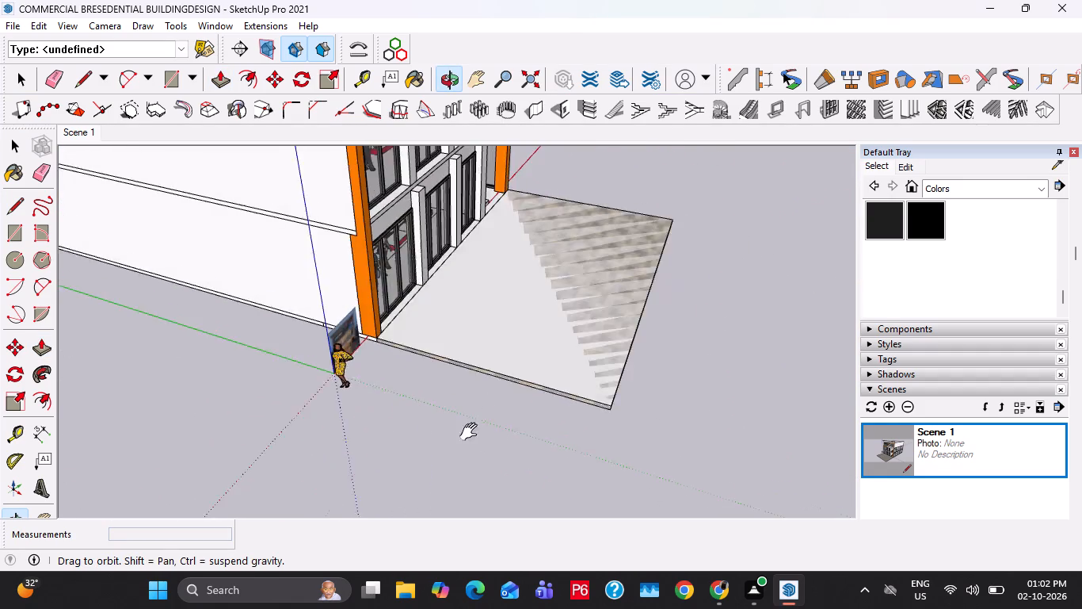
pyautogui.keyDown('shift'); pyautogui.moveTo(512, 429); pyautogui.dragTo(419, 390, button='middle'); pyautogui.keyUp('shift')
pyautogui.keyDown('shift'); pyautogui.scroll(-1, 418, 393); pyautogui.keyUp('shift')
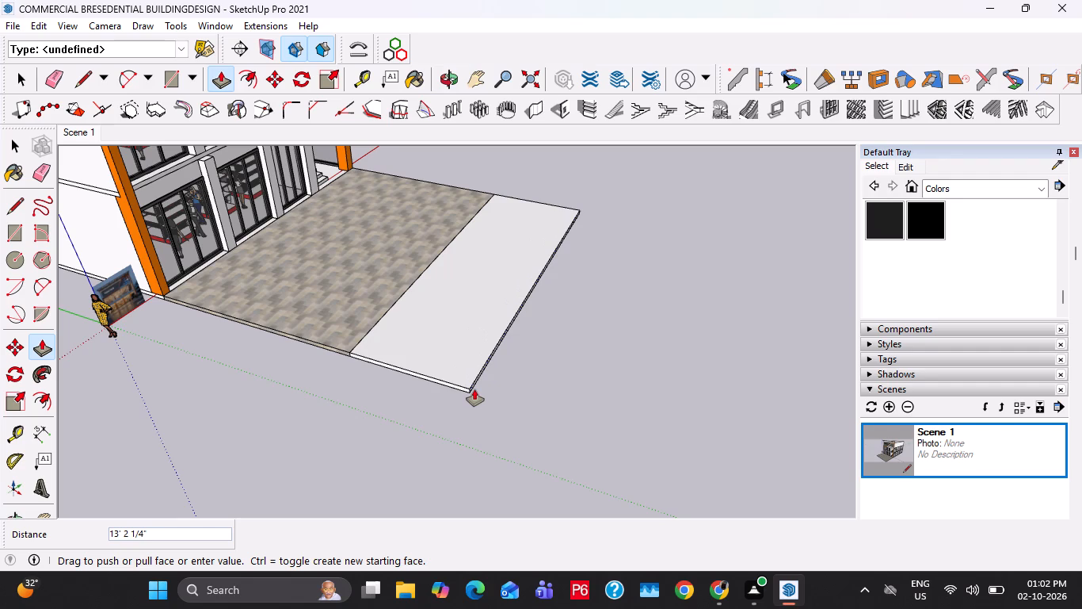
pyautogui.write('20')
pyautogui.press("'")
pyautogui.press('Return')
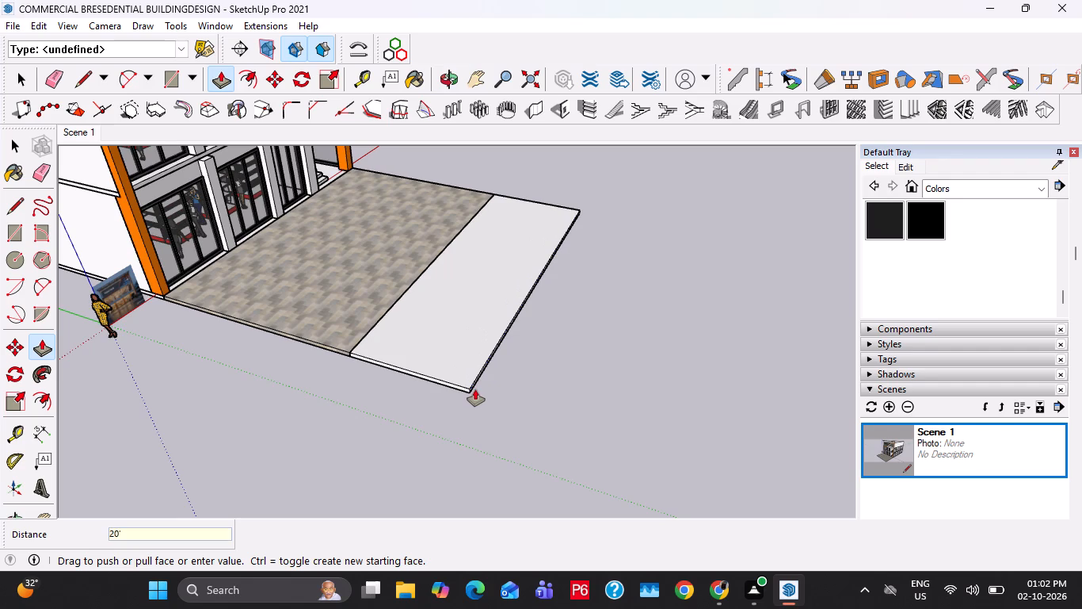
# Extend the new front slab 20' sideways beyond the paving at its end on the glazed side of the building.
pyautogui.moveTo(527, 317); pyautogui.dragTo(227, 413, button='middle')
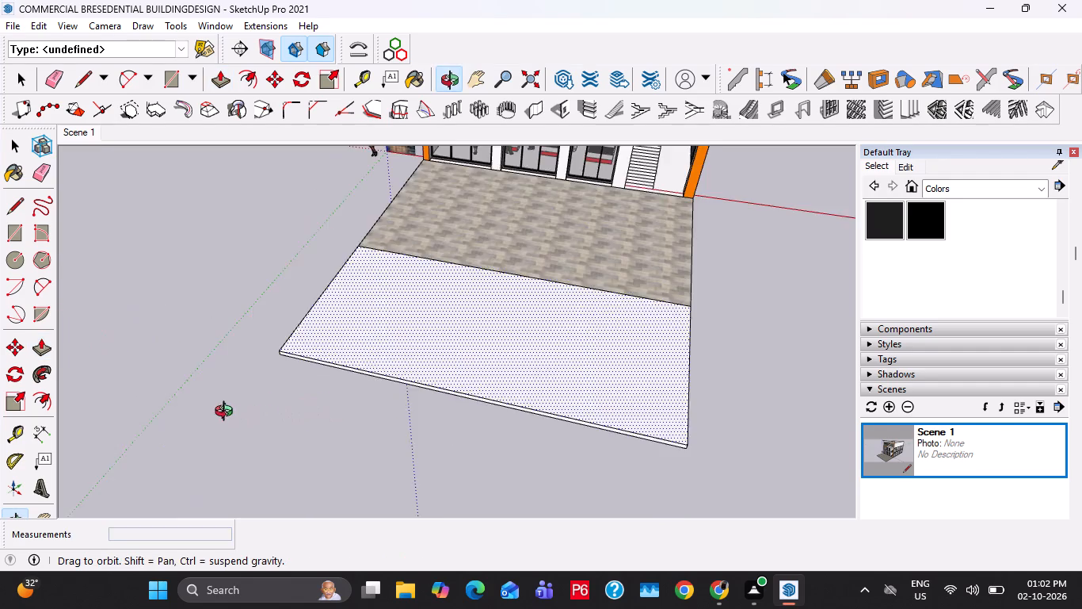
pyautogui.moveTo(227, 413); pyautogui.dragTo(227, 395, button='middle')
pyautogui.scroll(-6, 341, 366)
pyautogui.moveTo(623, 371); pyautogui.dragTo(408, 365, button='middle')
pyautogui.scroll(4, 420, 397)
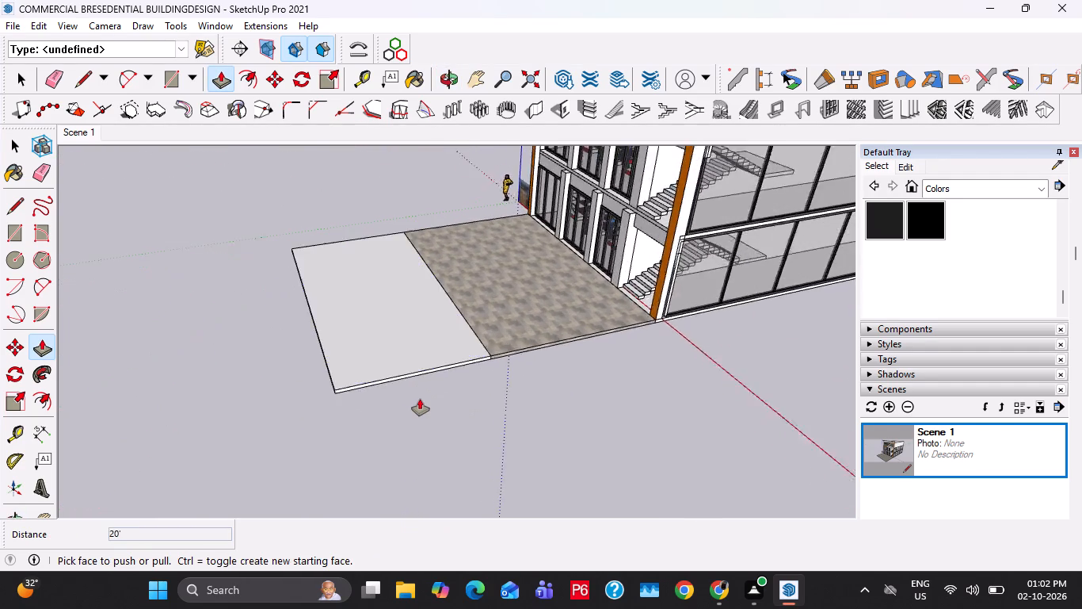
pyautogui.scroll(4, 420, 399)
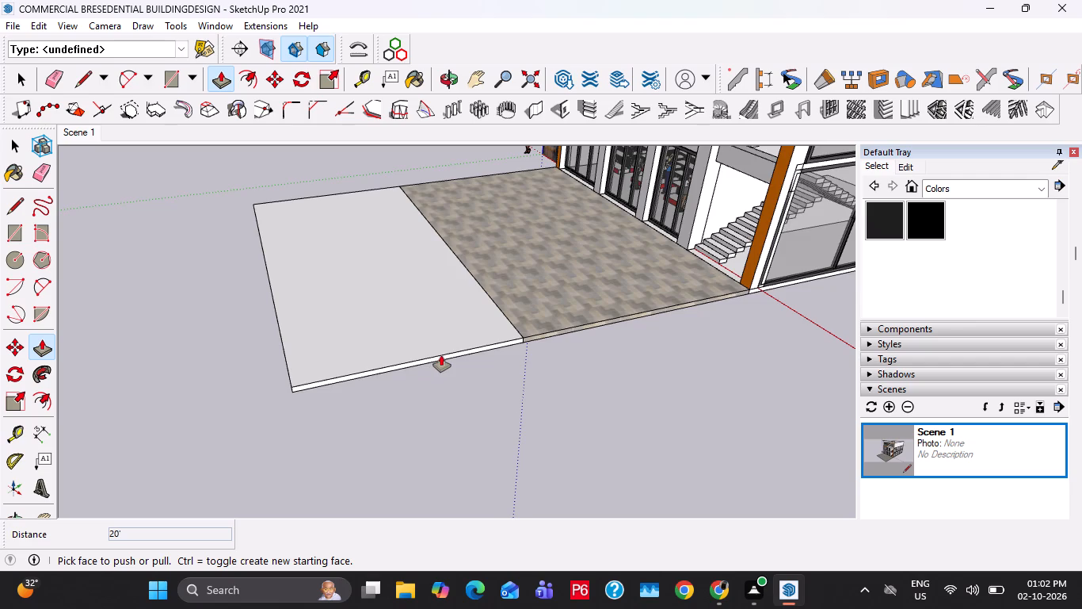
pyautogui.scroll(2, 447, 356)
pyautogui.click(448, 356)
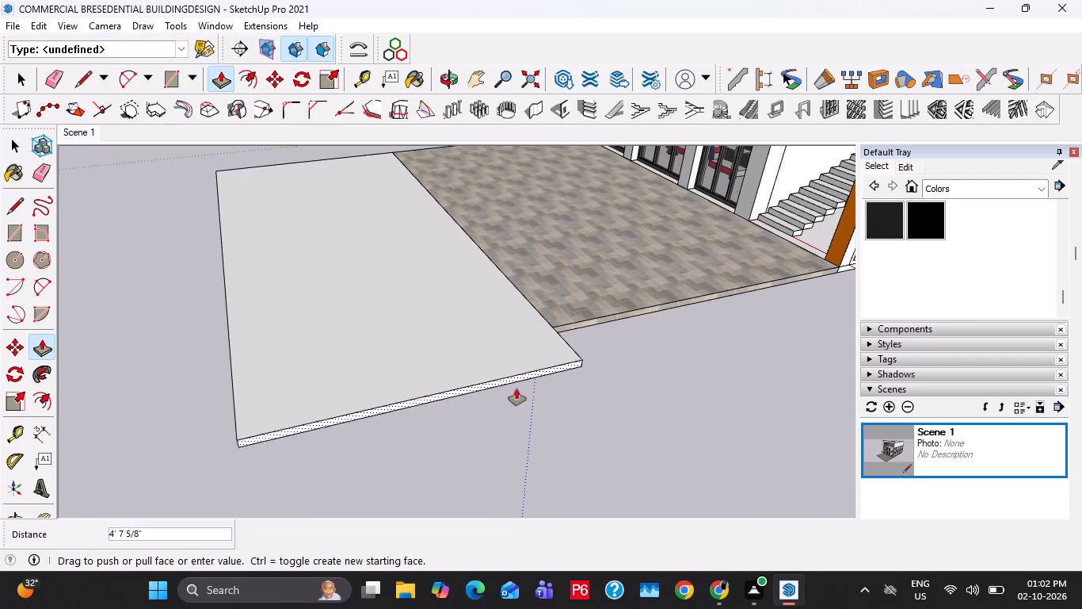
pyautogui.write("20'")
pyautogui.press('Return')
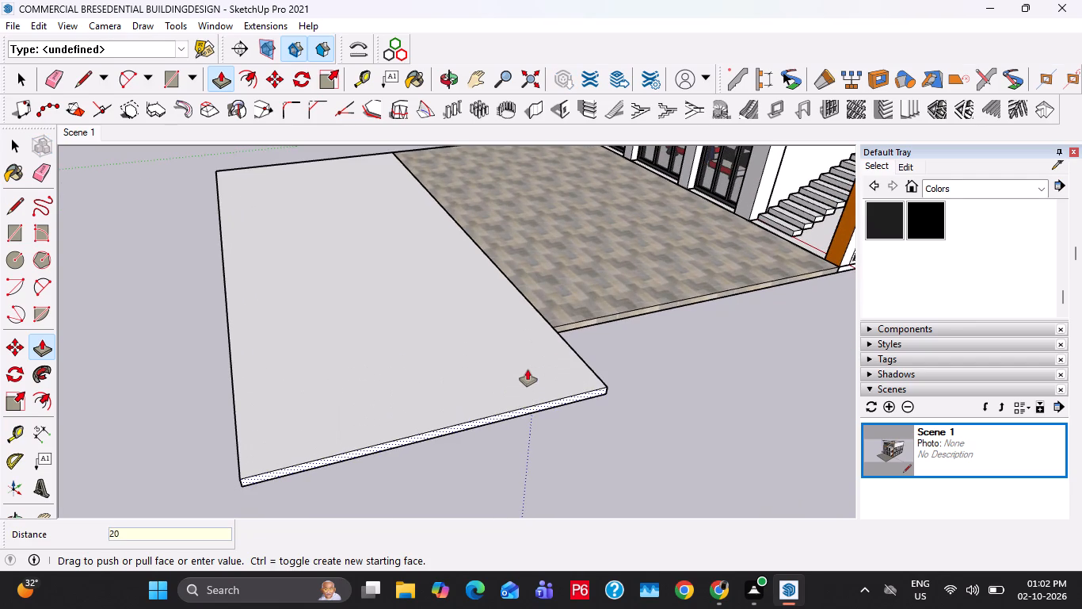
# Extend the opposite end of the new front slab 20' sideways beyond the paving, on the reference picture's side.
pyautogui.scroll(-13, 528, 333)
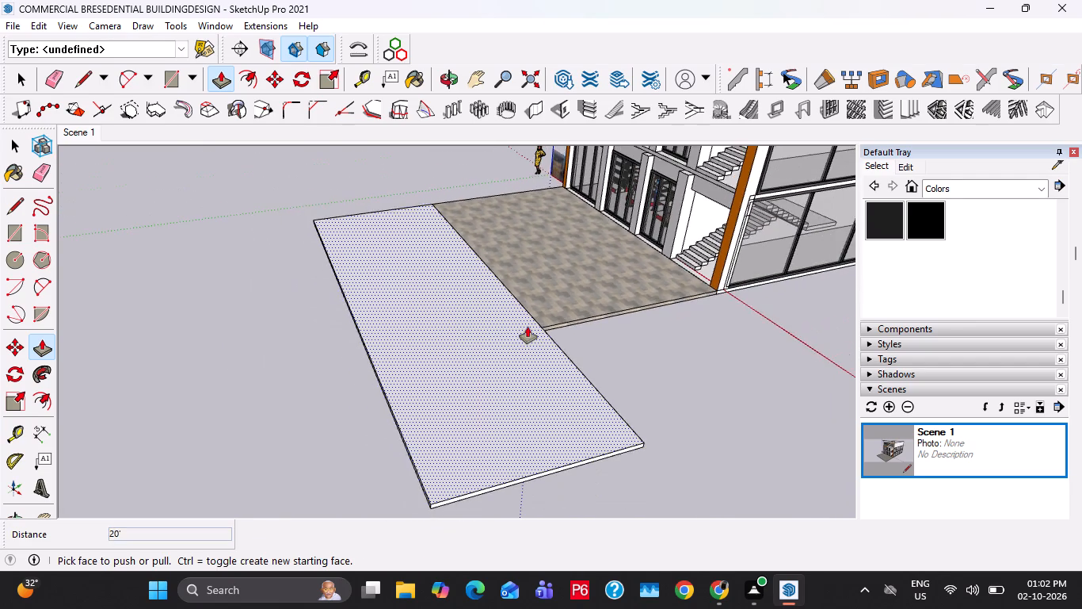
pyautogui.scroll(-3, 528, 327)
pyautogui.moveTo(482, 318); pyautogui.dragTo(721, 356, button='middle')
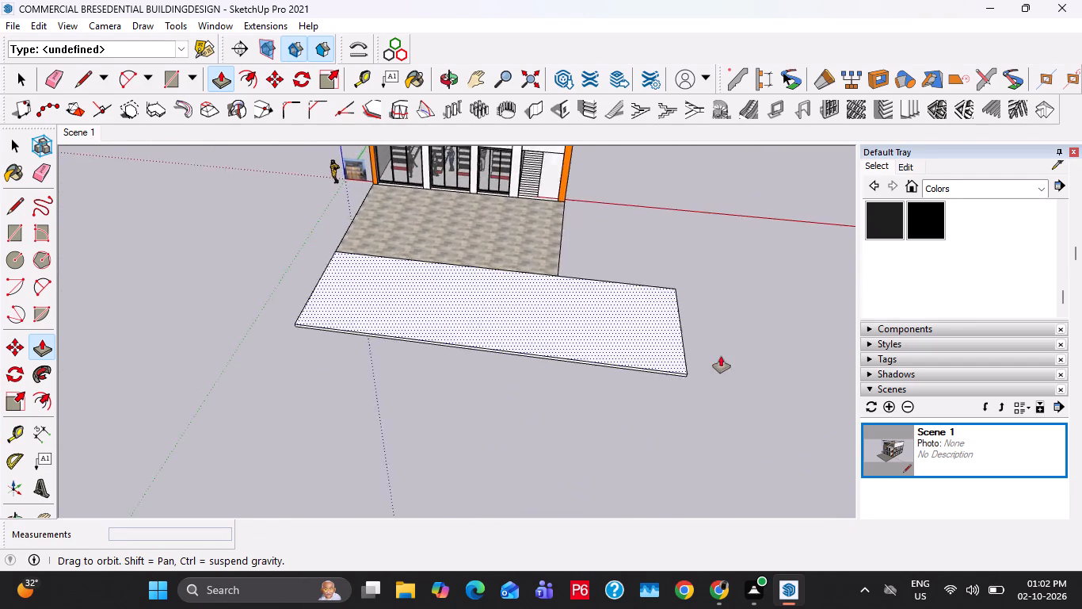
pyautogui.moveTo(721, 356); pyautogui.dragTo(724, 362, button='middle')
pyautogui.scroll(4, 311, 373)
pyautogui.keyDown('shift'); pyautogui.moveTo(318, 347); pyautogui.dragTo(710, 377, button='middle'); pyautogui.keyUp('shift')
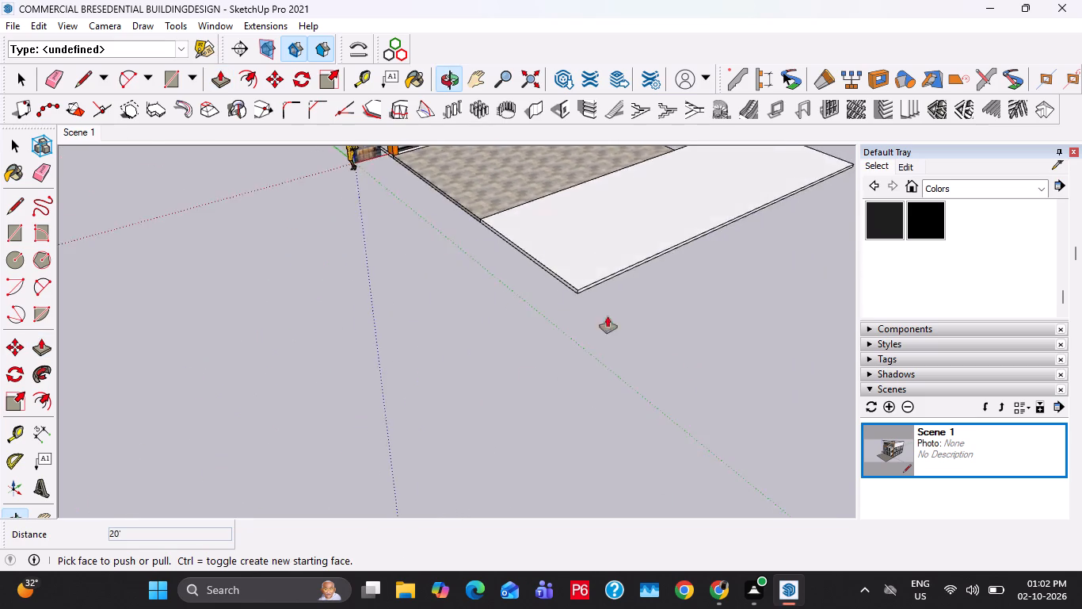
pyautogui.scroll(5, 593, 301)
pyautogui.click(565, 289)
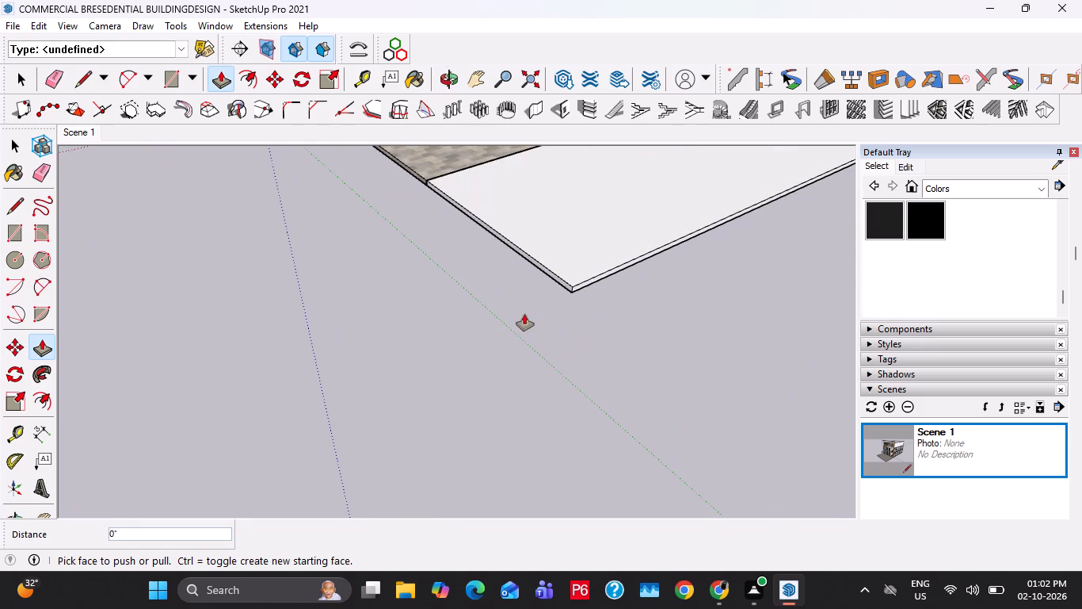
pyautogui.press('space')
pyautogui.press('space')
pyautogui.scroll(5, 544, 291)
pyautogui.press('p')
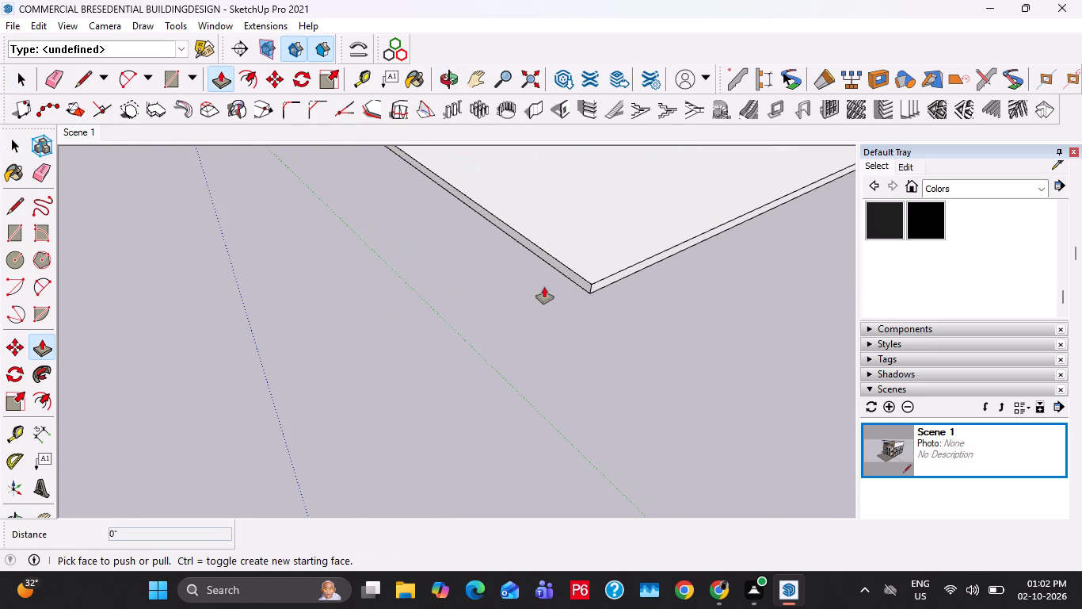
pyautogui.click(574, 279)
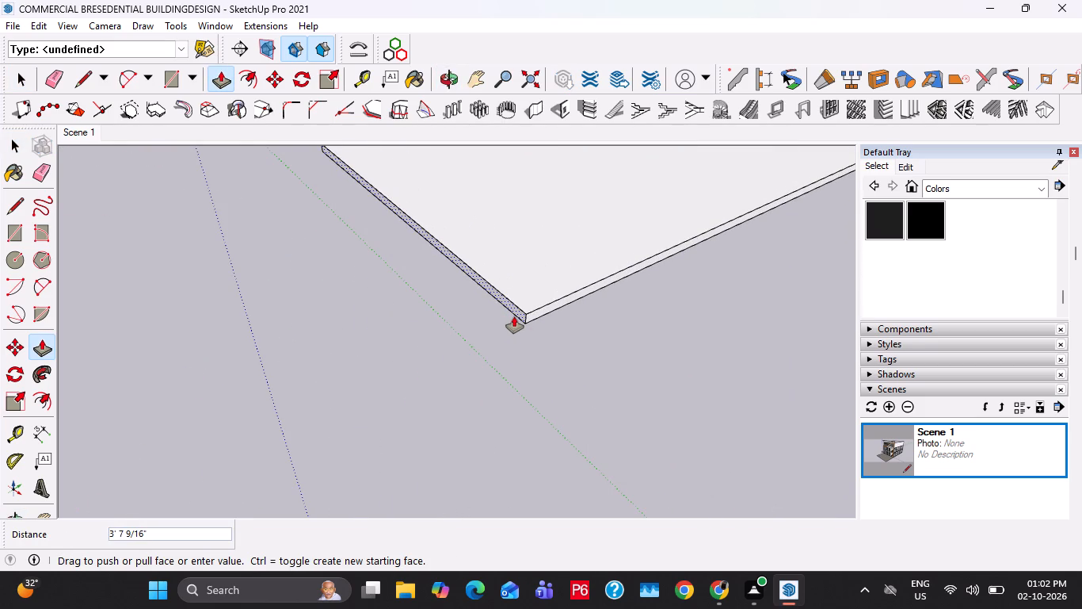
pyautogui.write("20'")
pyautogui.press('Return')
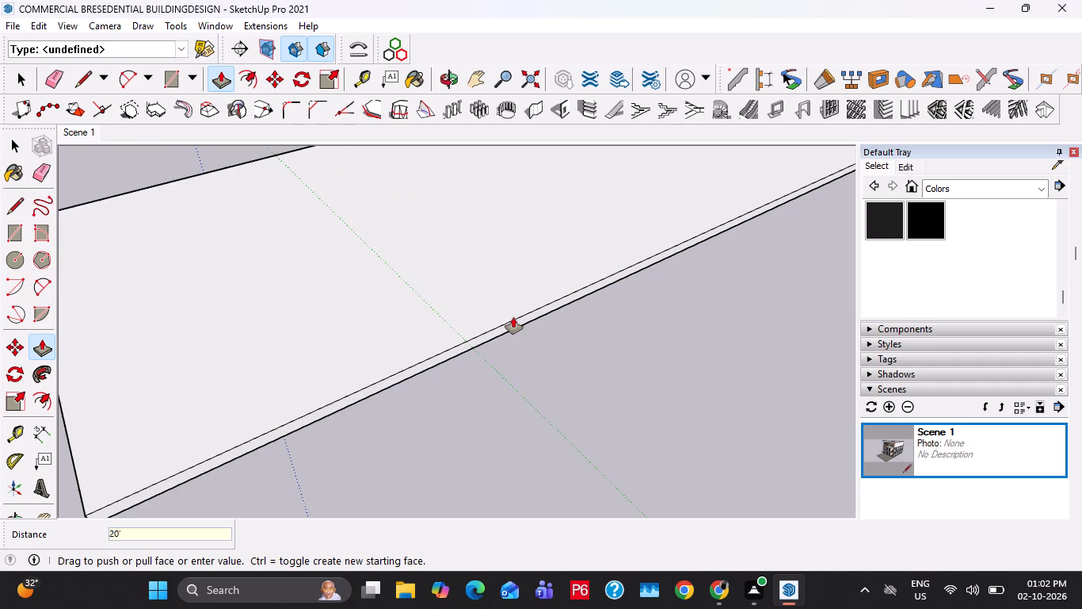
pyautogui.press('space')
pyautogui.scroll(-9, 493, 366)
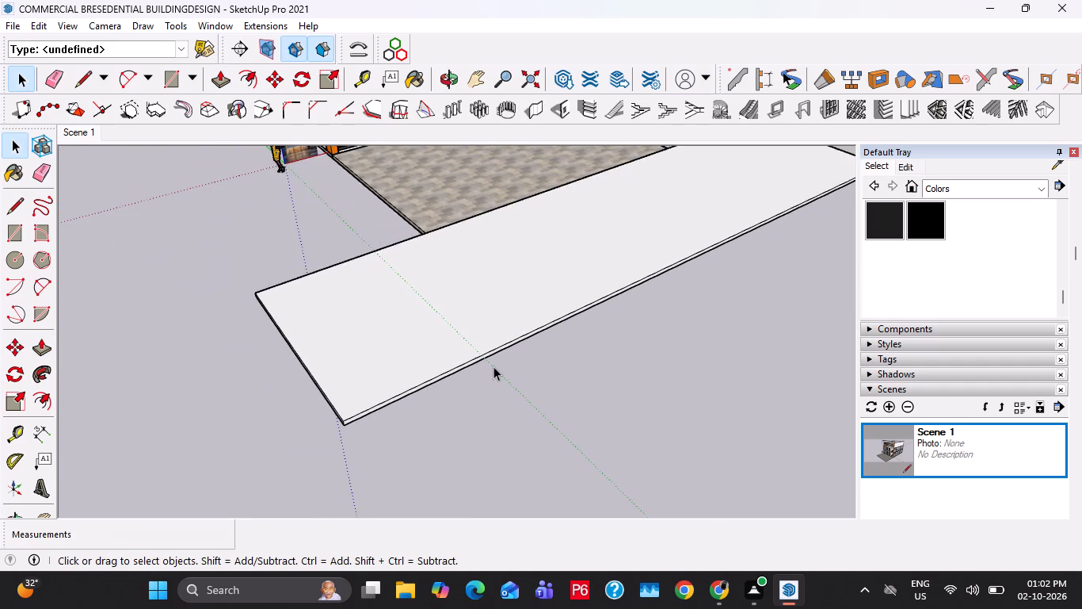
# Select the whole front slab and make it a group.
pyautogui.scroll(-5, 493, 366)
pyautogui.click(879, 218)
pyautogui.press('space')
pyautogui.press('Escape')
pyautogui.press('space')
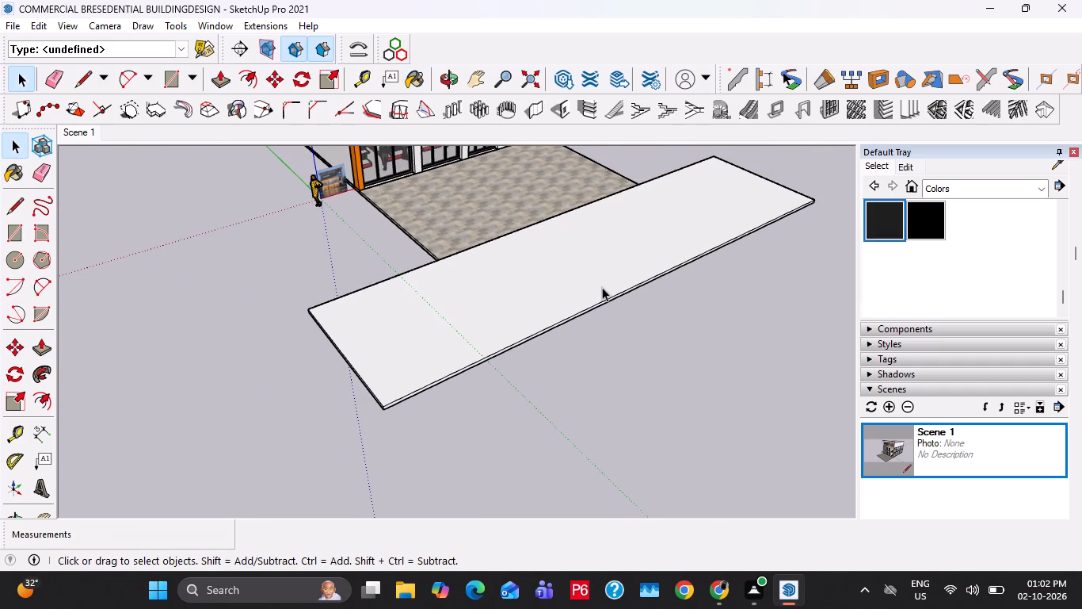
pyautogui.tripleClick(602, 287)
pyautogui.click(602, 287)
pyautogui.rightClick(602, 287)
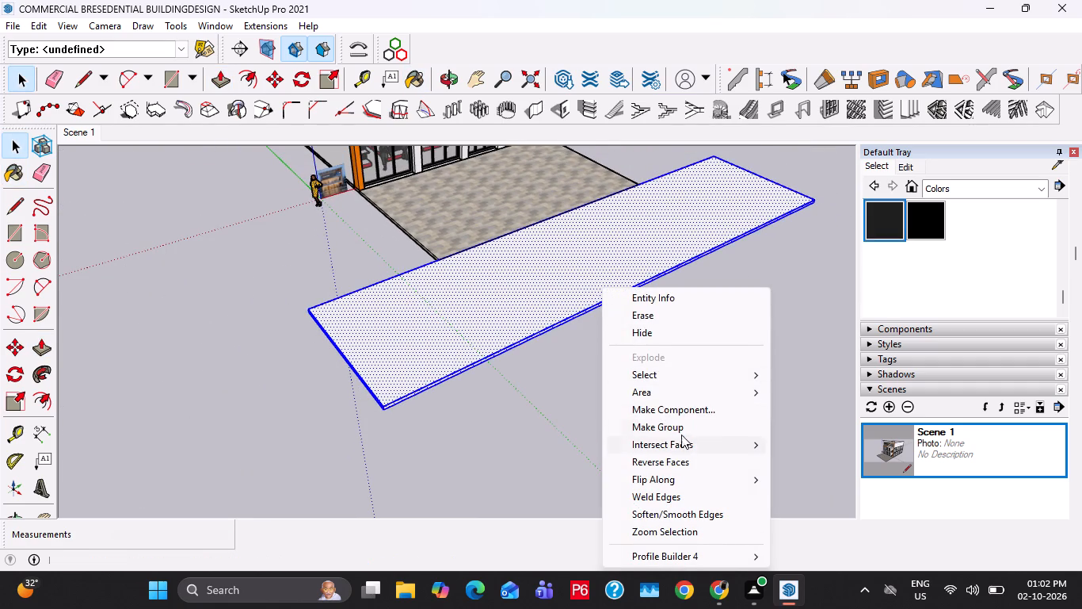
pyautogui.click(680, 423)
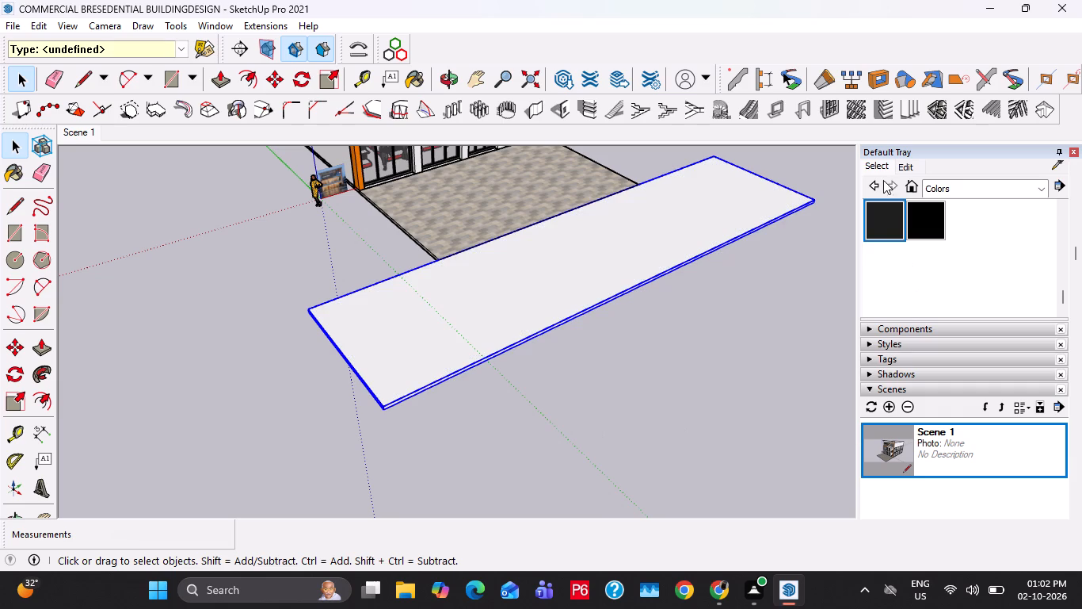
# Paint the front slab group with the dark charcoal colour so it reads as an asphalt road.
pyautogui.click(877, 220)
pyautogui.click(623, 259)
pyautogui.scroll(8, 492, 328)
pyautogui.press('space')
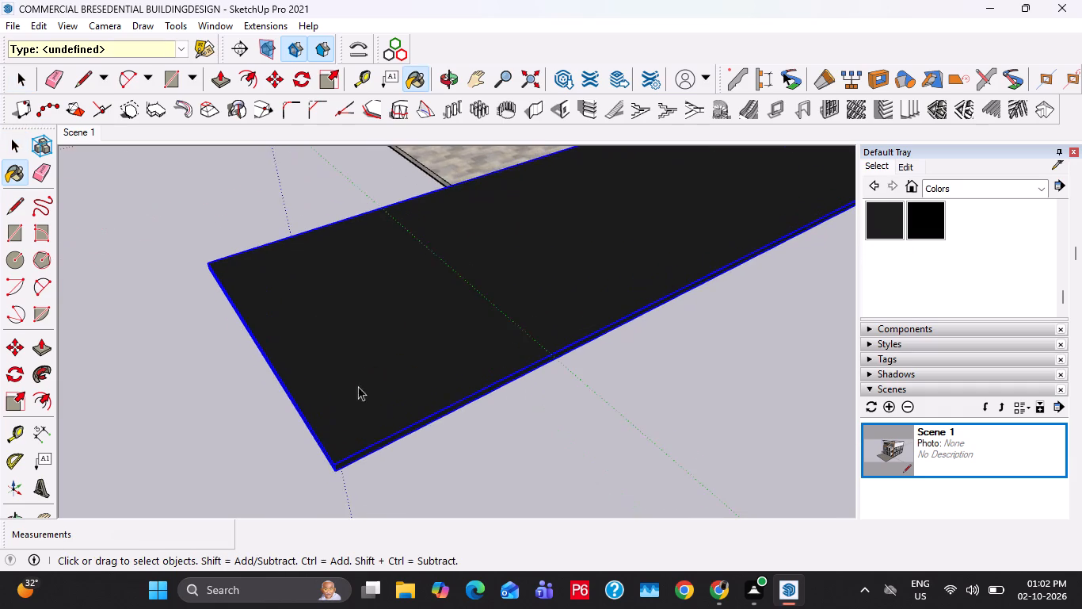
pyautogui.scroll(2, 358, 386)
pyautogui.press('space')
pyautogui.click(337, 362)
pyautogui.scroll(-1, 291, 307)
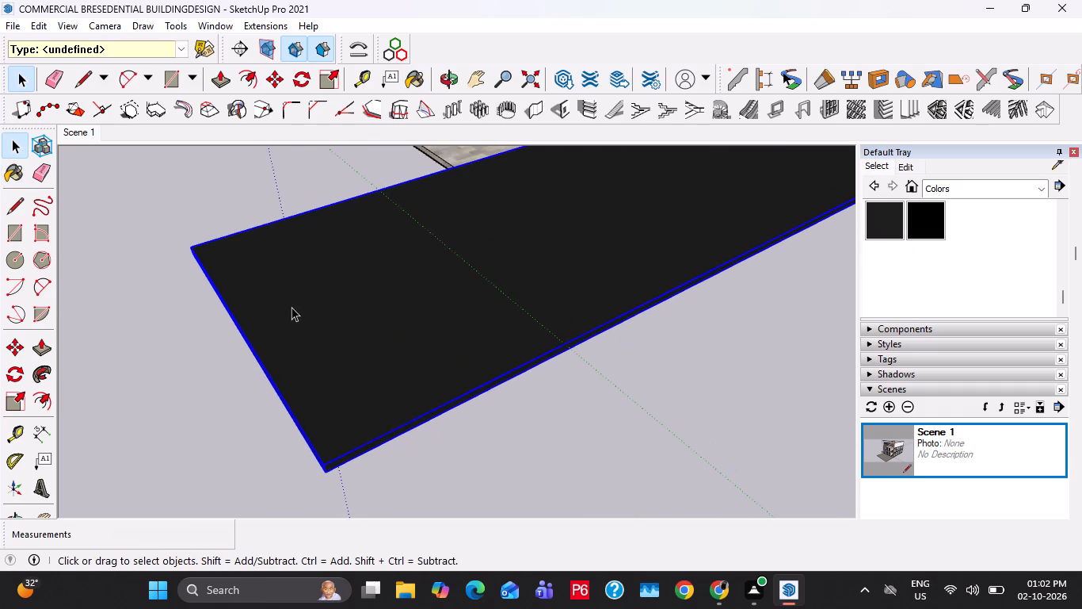
# Place a lengthwise guide near the middle of the road's width and a second parallel guide 9" from it.
pyautogui.press('y')
pyautogui.press('t')
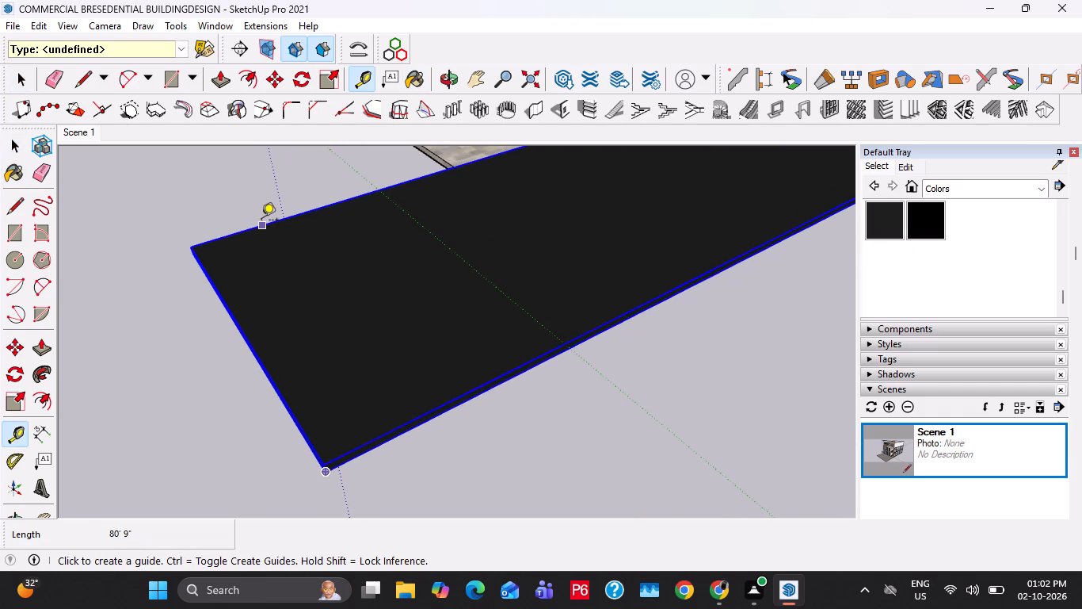
pyautogui.doubleClick(261, 224)
pyautogui.click(257, 231)
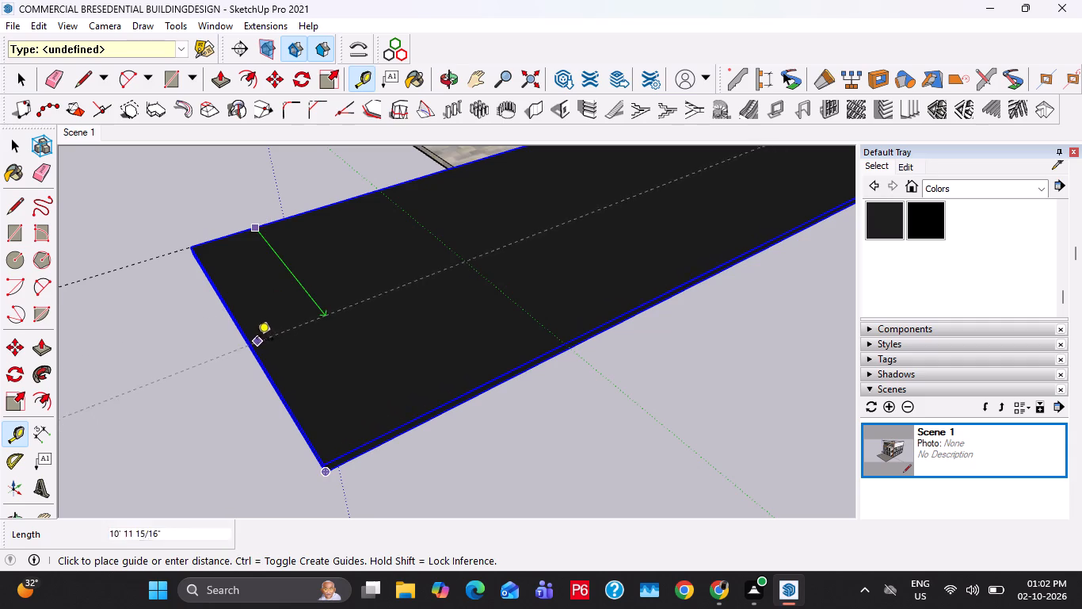
pyautogui.click(248, 335)
pyautogui.click(289, 316)
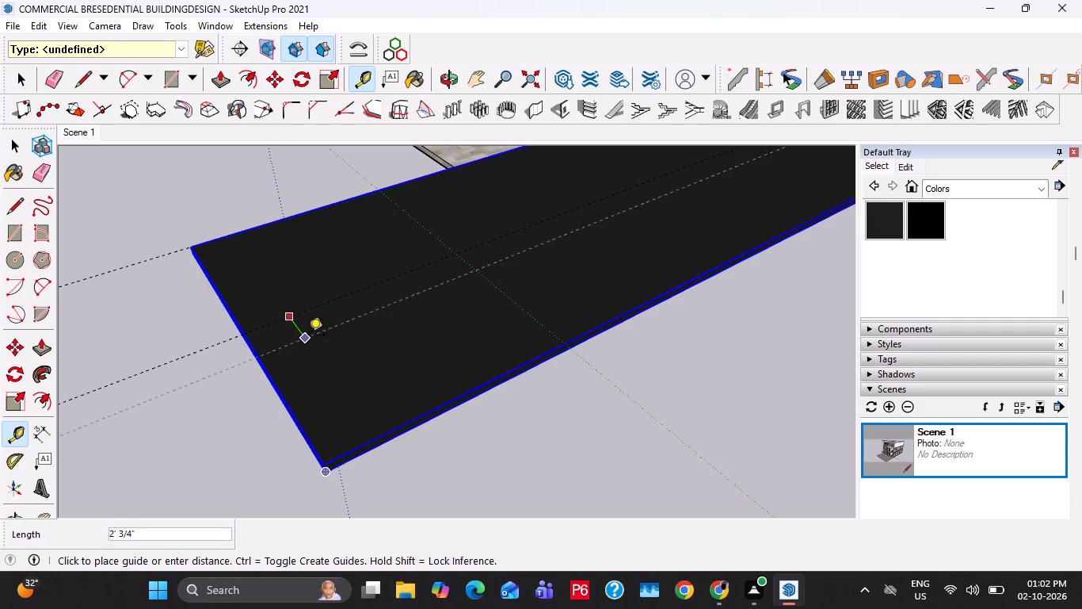
pyautogui.write('9"')
pyautogui.press('Return')
# Draw a rectangle about 11' 10" by 9" between the two guides, starting at the road's end edge.
pyautogui.scroll(3, 288, 342)
pyautogui.press('space')
pyautogui.press('r')
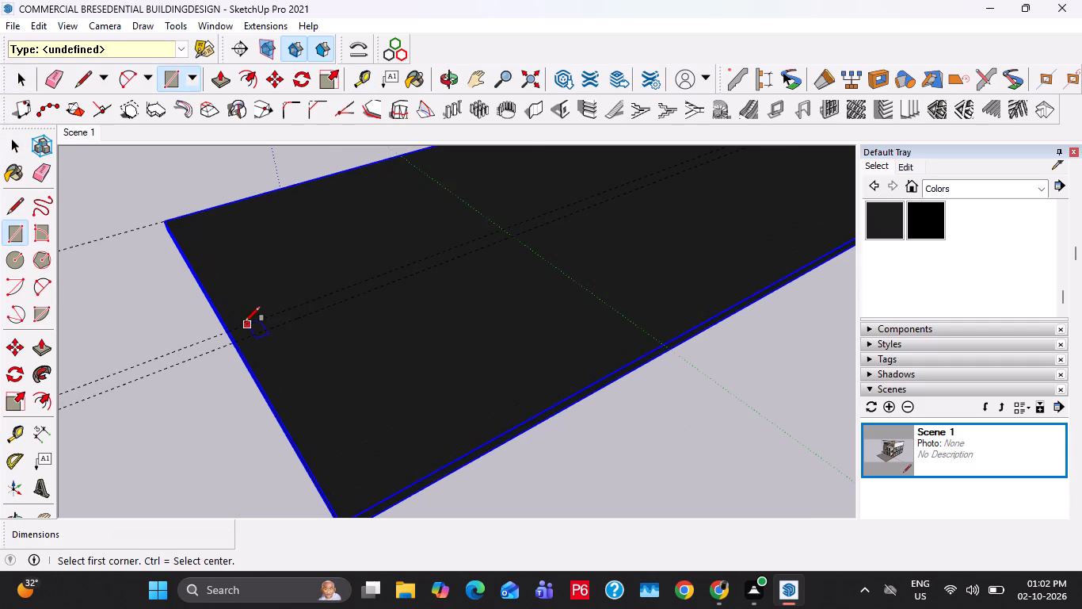
pyautogui.click(227, 328)
pyautogui.click(485, 243)
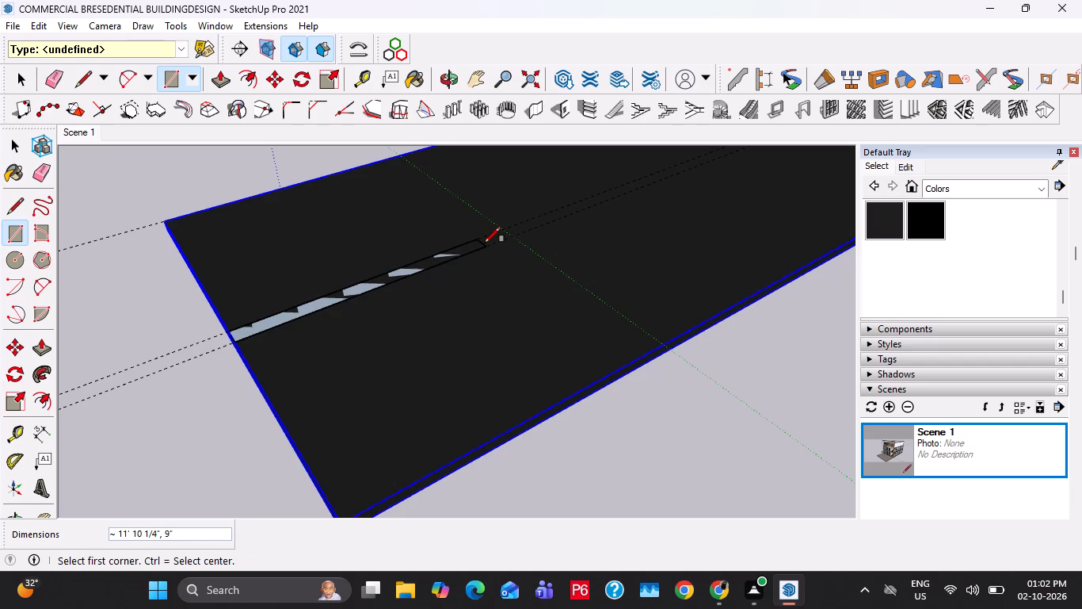
# Push/Pull the lane-marking rectangle up 1".
pyautogui.press('space')
pyautogui.press('p')
pyautogui.click(459, 251)
pyautogui.write('1"')
pyautogui.press('Return')
# Select the whole raised white lane-marking strip and make it a group.
pyautogui.press('space')
pyautogui.tripleClick(356, 289)
pyautogui.rightClick(356, 289)
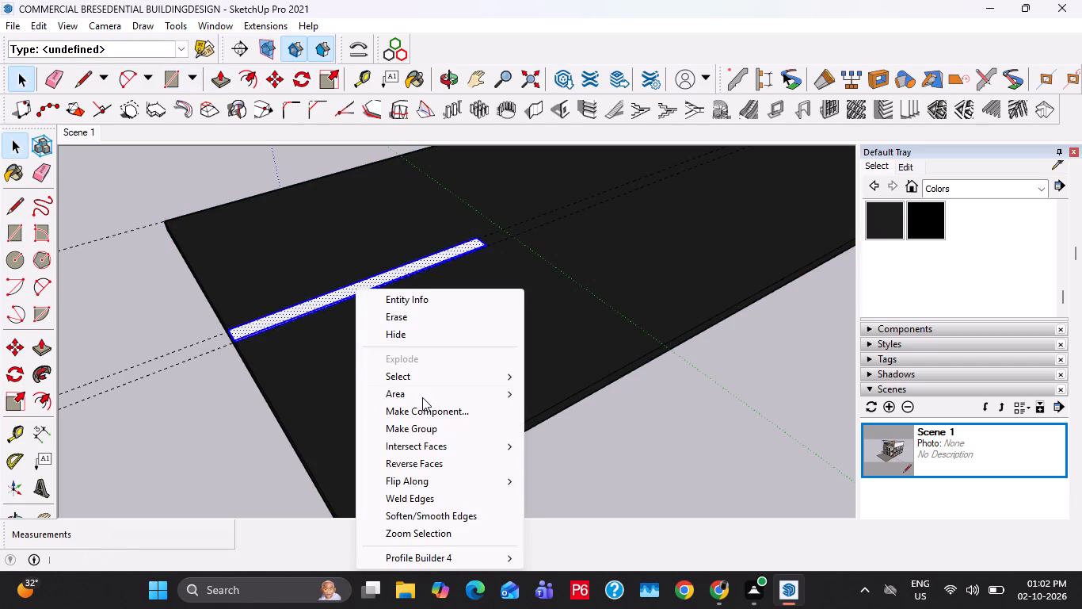
pyautogui.scroll(-6, 403, 349)
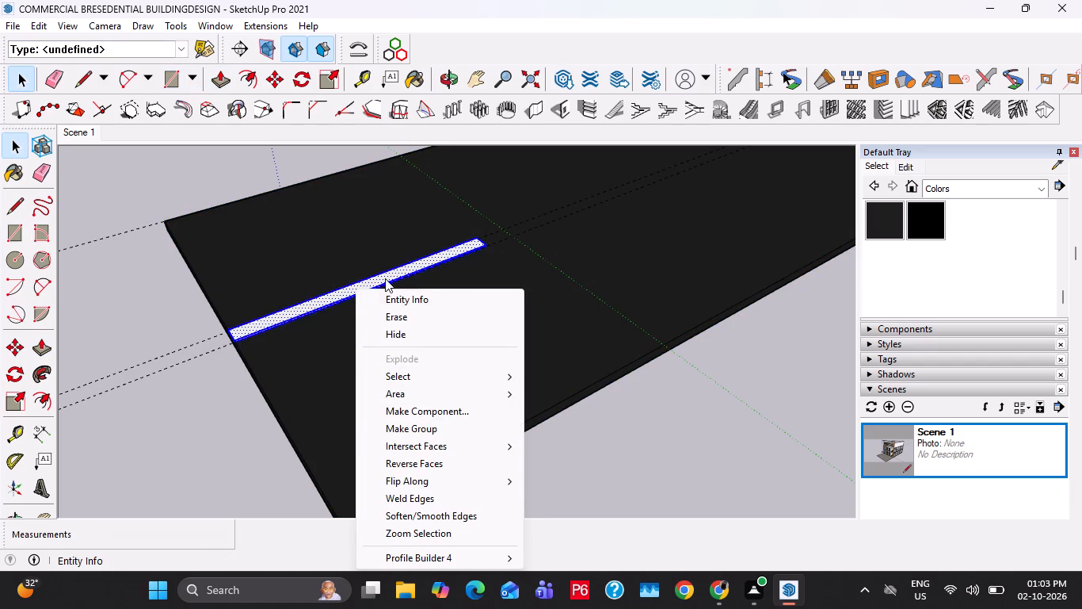
pyautogui.click(376, 281)
pyautogui.press('Escape')
pyautogui.tripleClick(376, 281)
pyautogui.rightClick(376, 281)
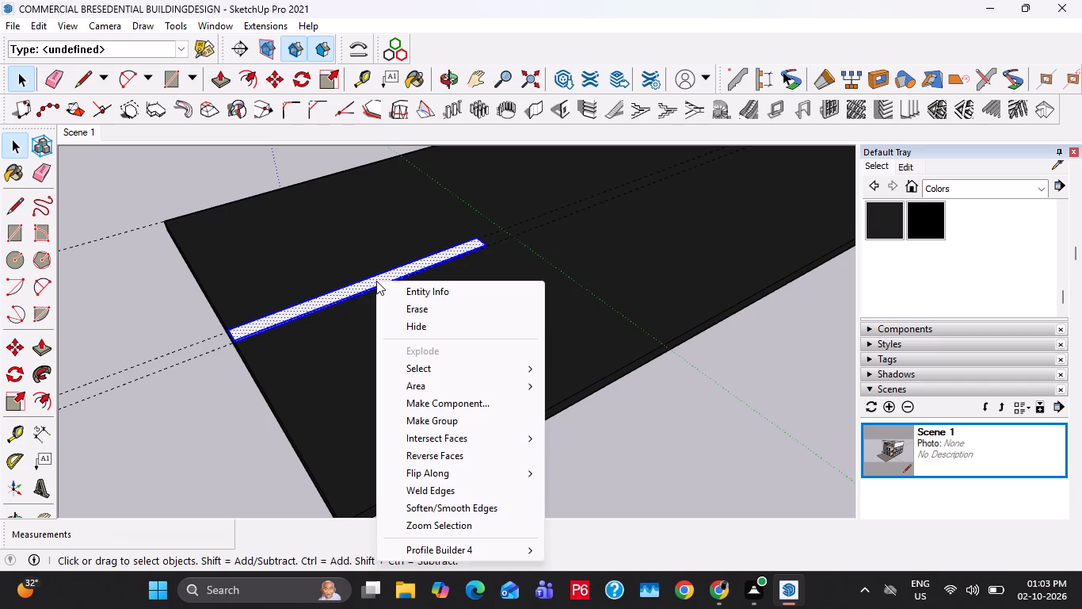
pyautogui.click(451, 423)
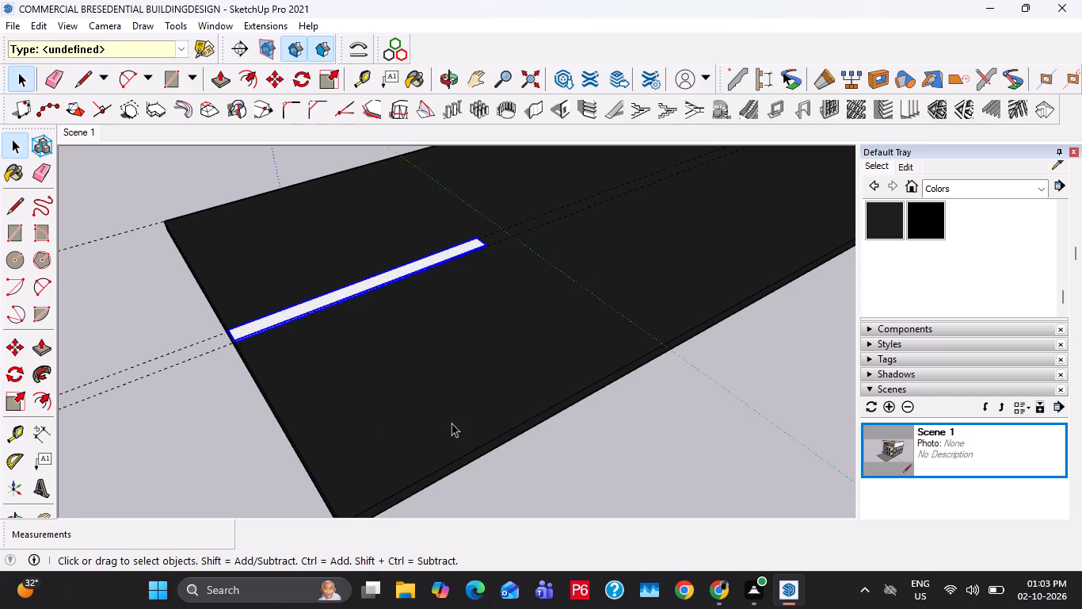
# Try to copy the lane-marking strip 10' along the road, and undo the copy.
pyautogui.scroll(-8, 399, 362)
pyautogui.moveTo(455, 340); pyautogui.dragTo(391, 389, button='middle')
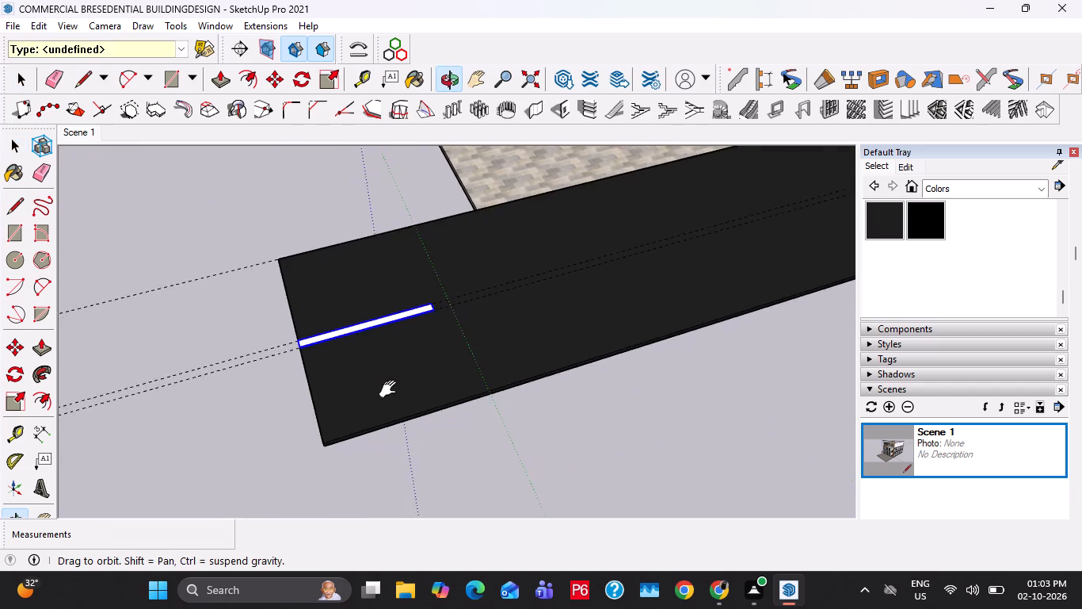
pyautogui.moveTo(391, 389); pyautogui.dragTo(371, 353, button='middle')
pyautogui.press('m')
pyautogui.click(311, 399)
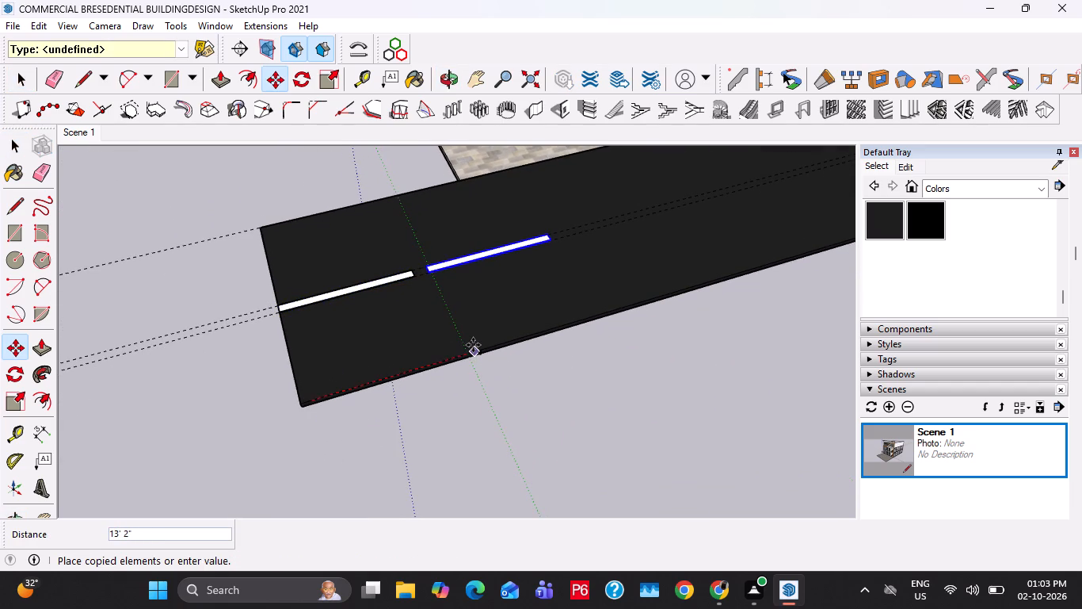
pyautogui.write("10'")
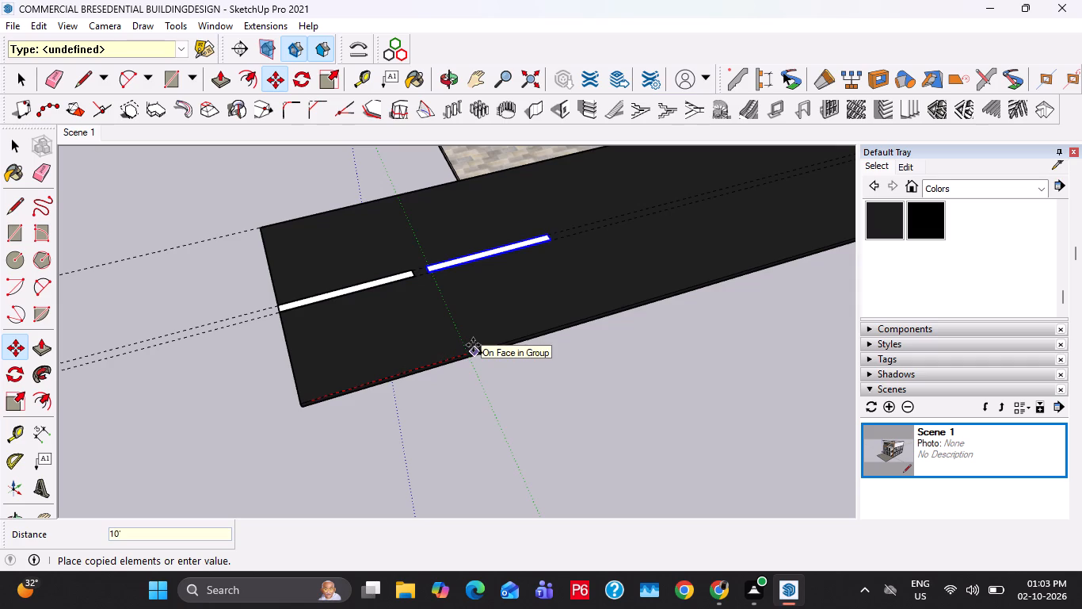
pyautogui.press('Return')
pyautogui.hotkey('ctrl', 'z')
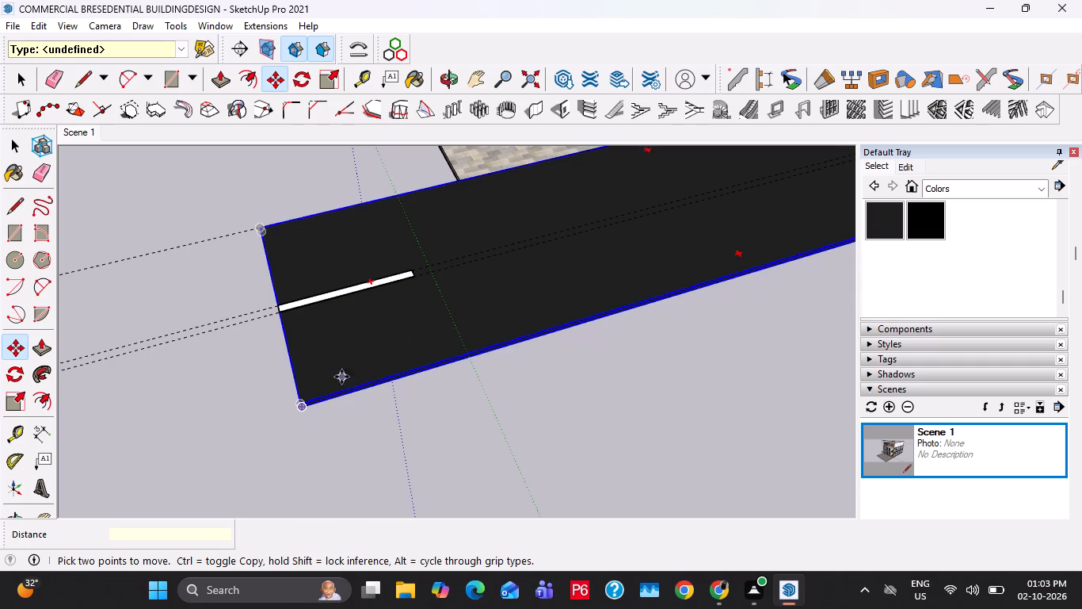
# Copy the lane-marking strip 17' along the road and repeat it as an x6 array.
pyautogui.press('space')
pyautogui.click(330, 292)
pyautogui.click(331, 296)
pyautogui.press('m')
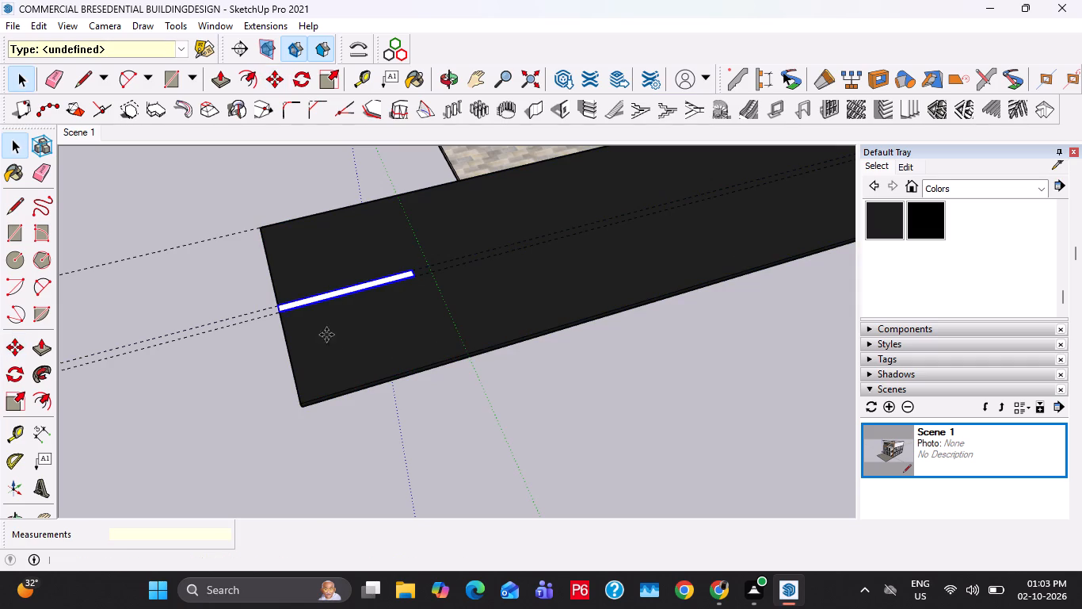
pyautogui.click(303, 402)
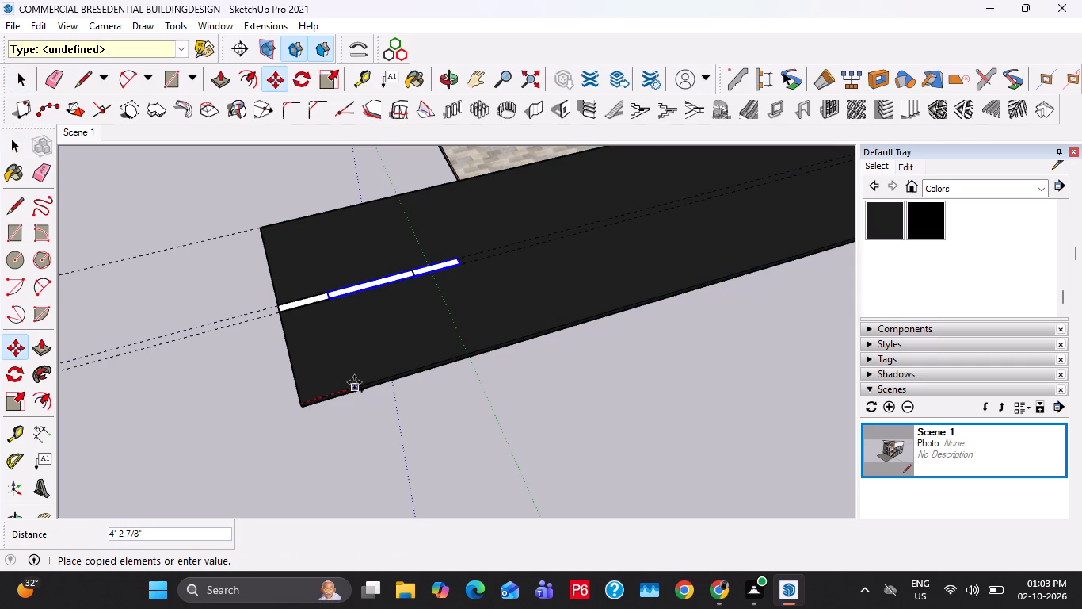
pyautogui.press('1')
pyautogui.write("7'")
pyautogui.press('Return')
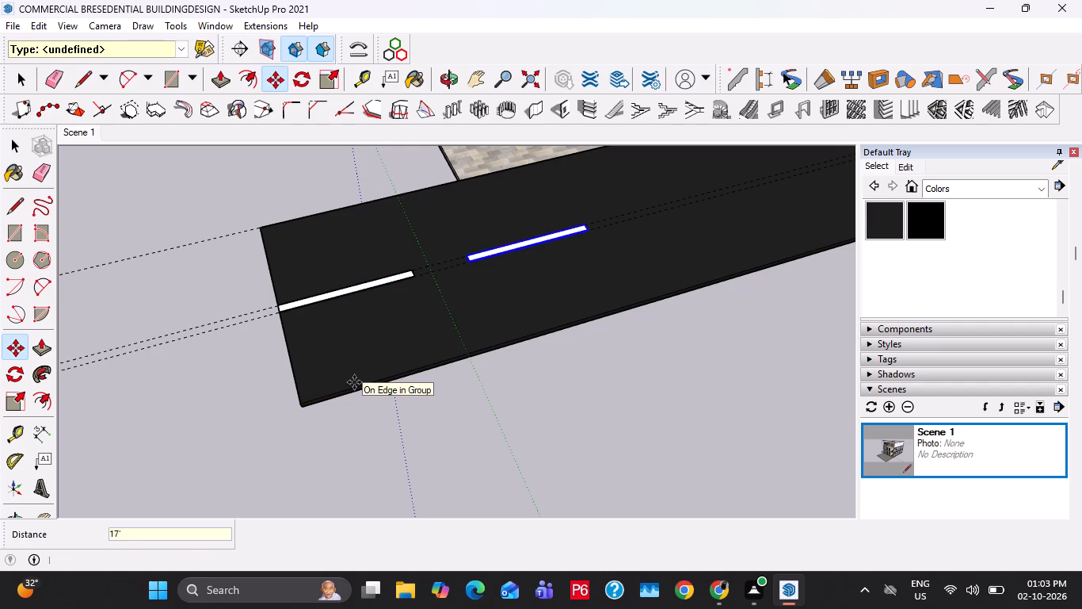
pyautogui.write('X6')
pyautogui.press('Return')
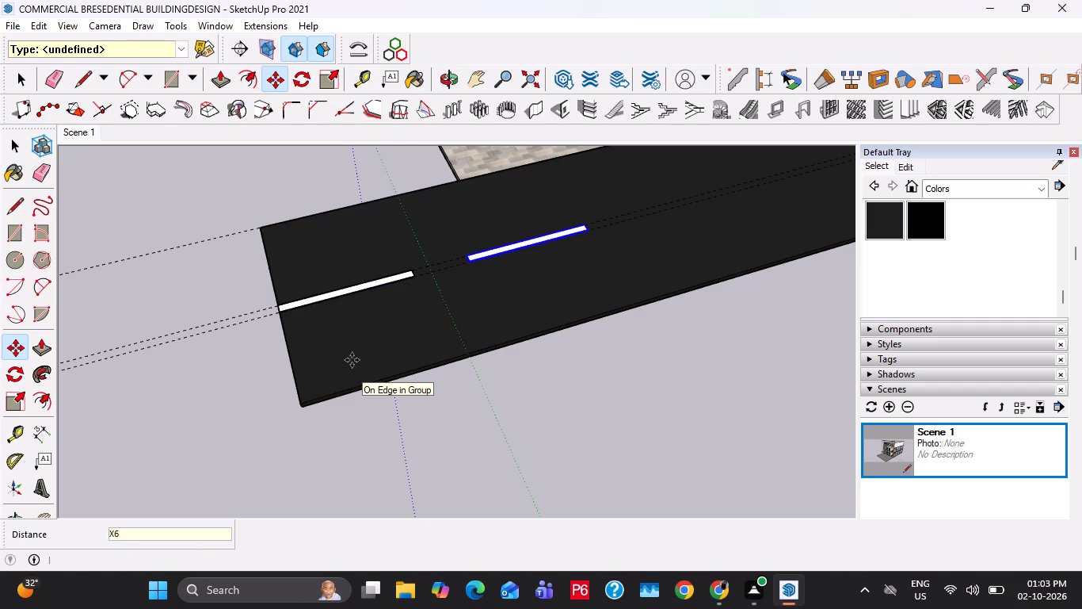
pyautogui.scroll(-17, 346, 350)
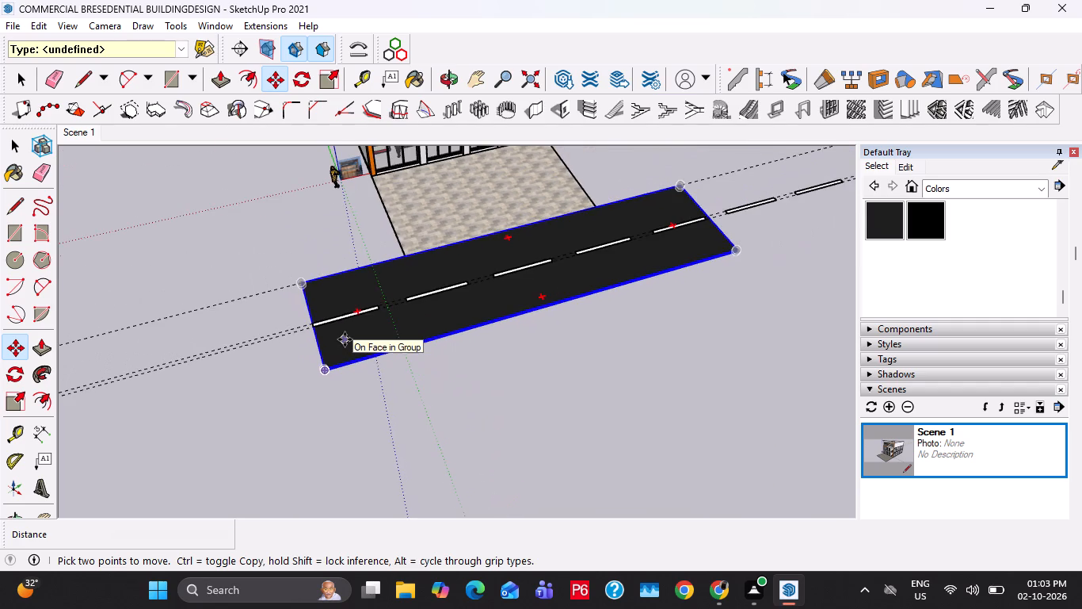
# Delete the surplus lane-marking strips beyond the road's far end together with the guide lines.
pyautogui.press('space')
pyautogui.press('space')
pyautogui.press('space')
pyautogui.click(688, 370)
pyautogui.moveTo(840, 173); pyautogui.dragTo(669, 237)
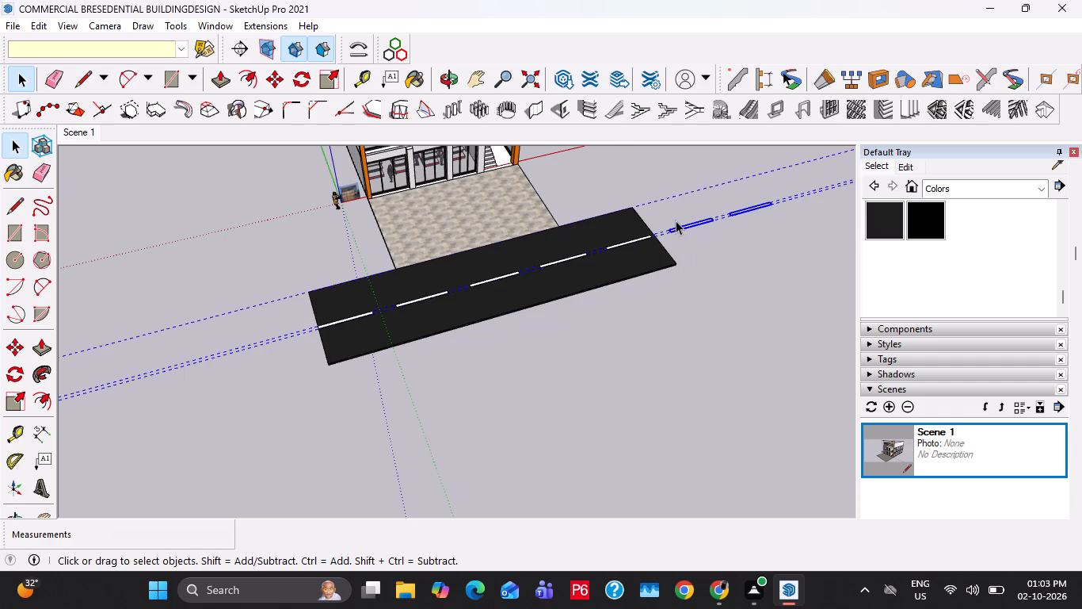
pyautogui.press('Delete')
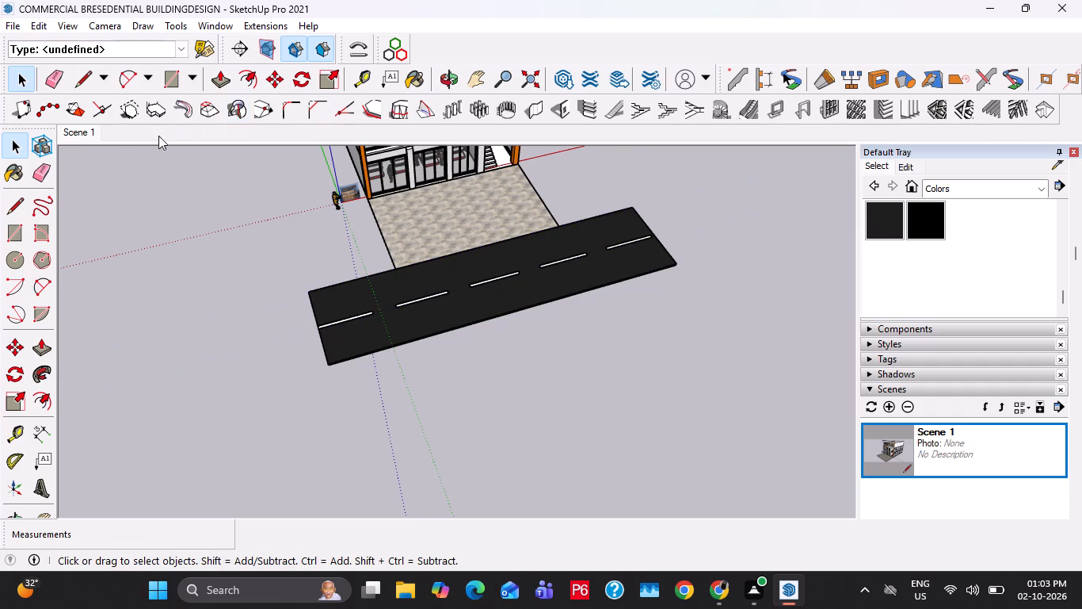
# Export the standard Front view as a PNG, overwriting COMMERCIAL BRESEDENTIAL BUILDINGDESIGN-1.
pyautogui.click(86, 128)
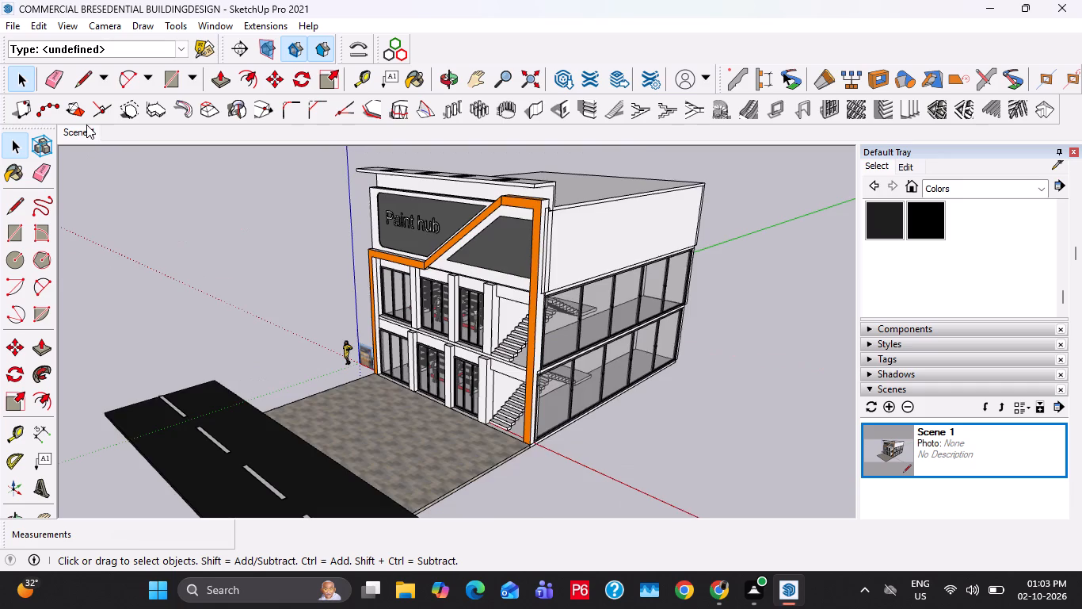
pyautogui.click(115, 29)
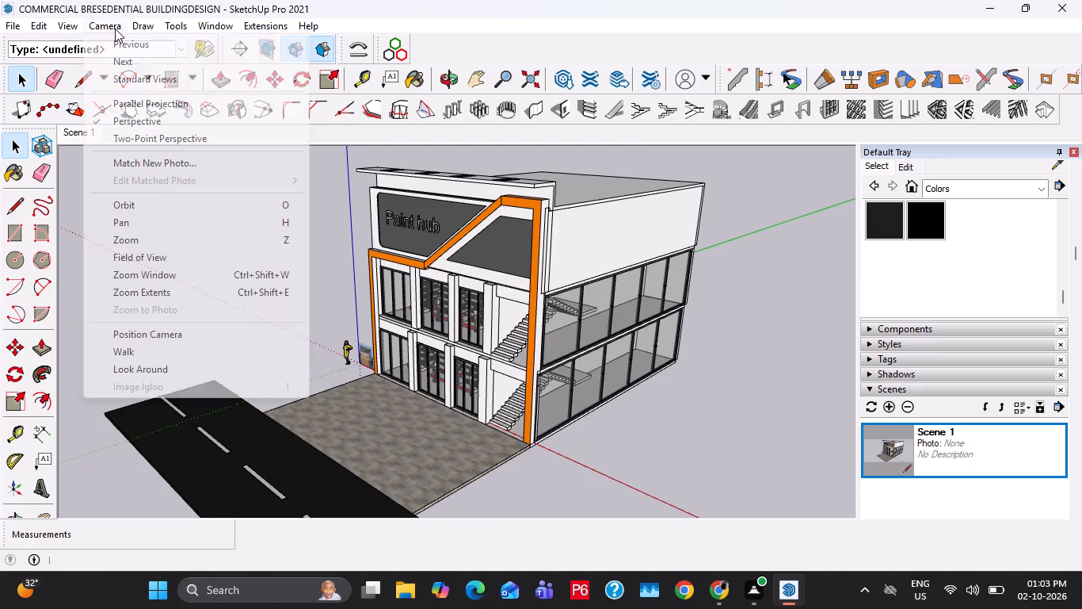
pyautogui.click(168, 81)
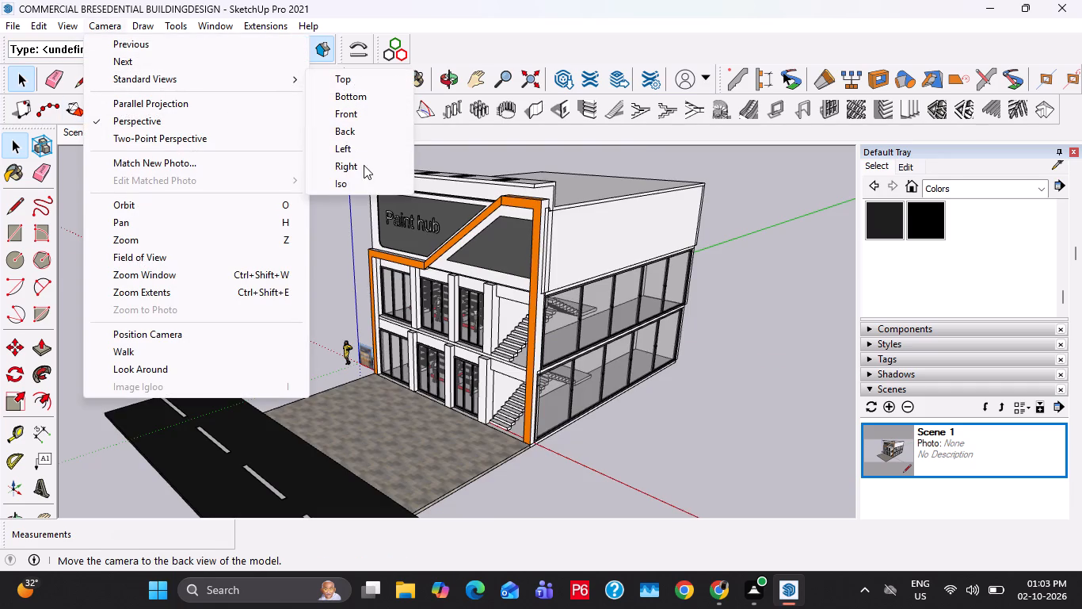
pyautogui.click(362, 120)
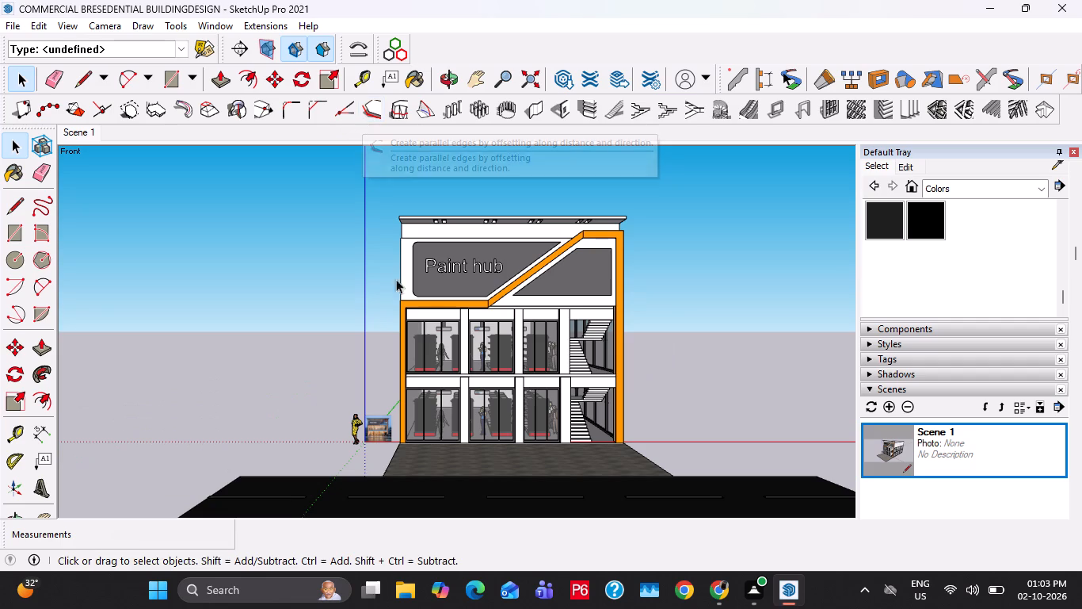
pyautogui.click(10, 28)
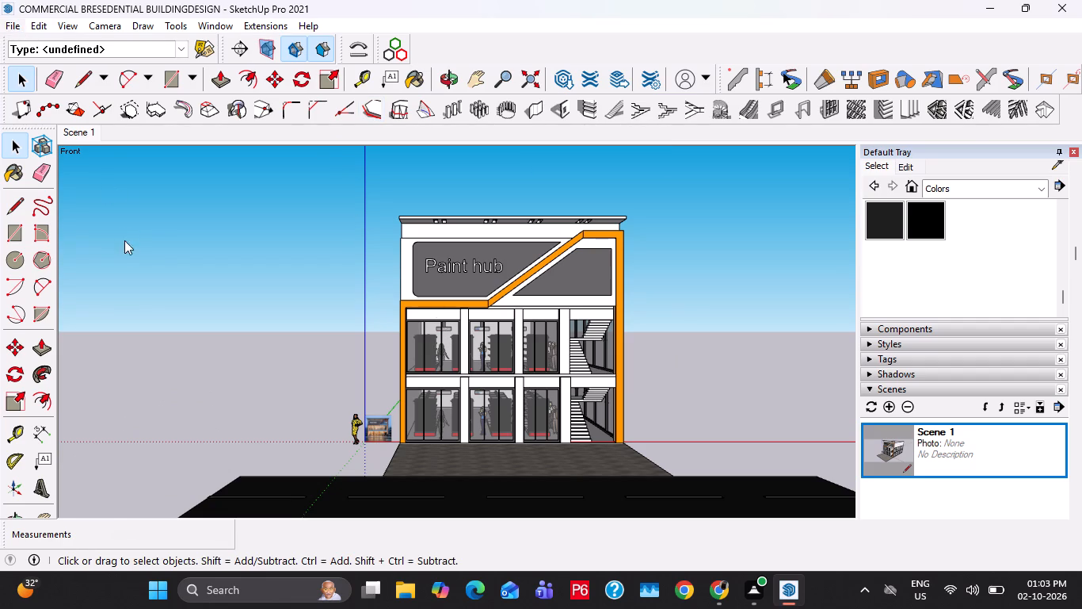
pyautogui.click(85, 316)
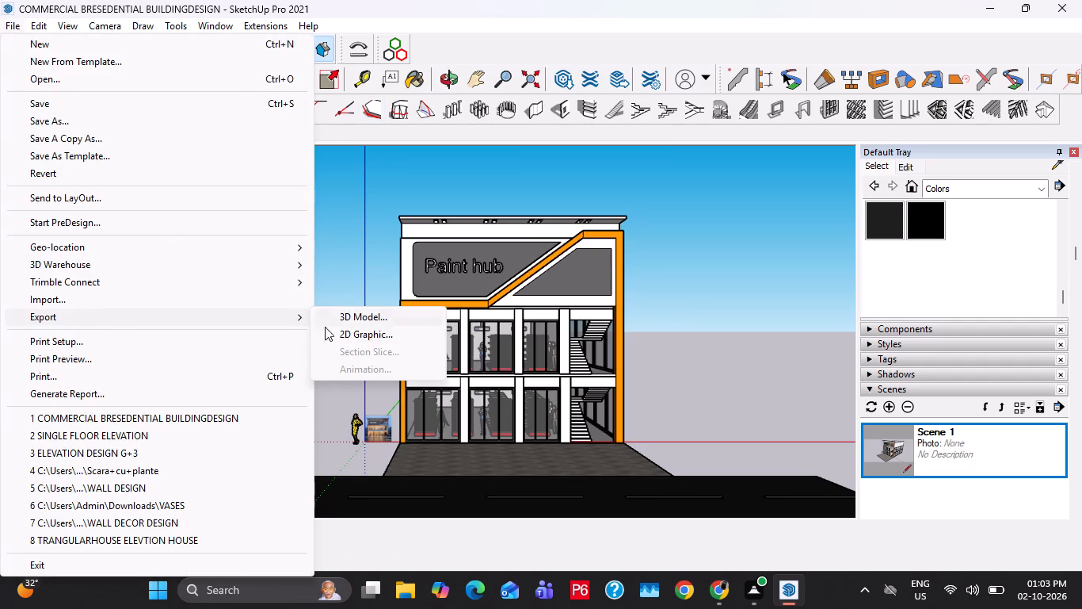
pyautogui.click(338, 329)
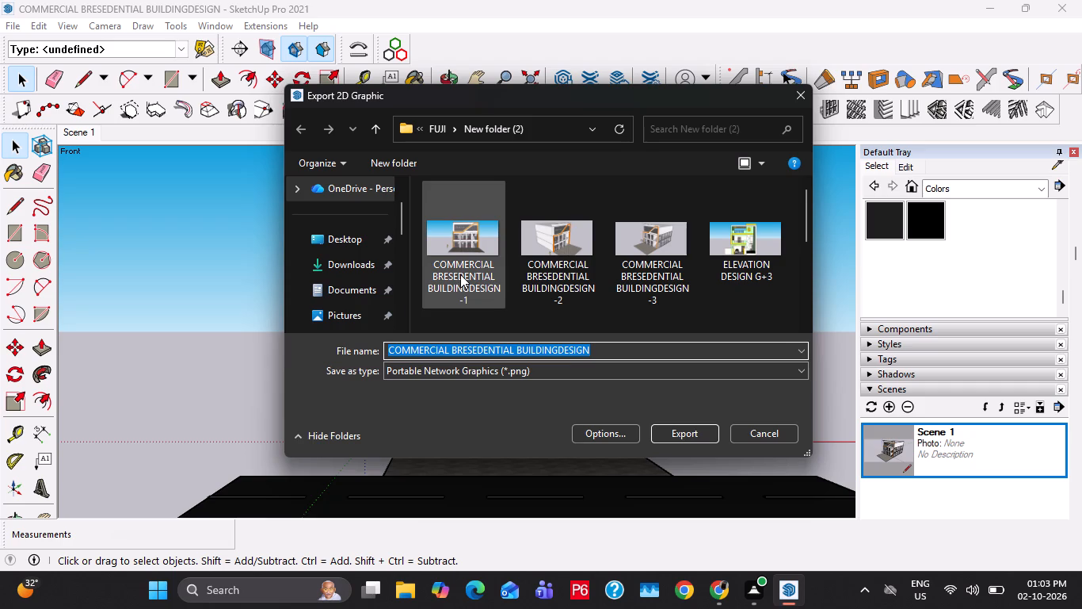
pyautogui.click(480, 248)
pyautogui.click(699, 429)
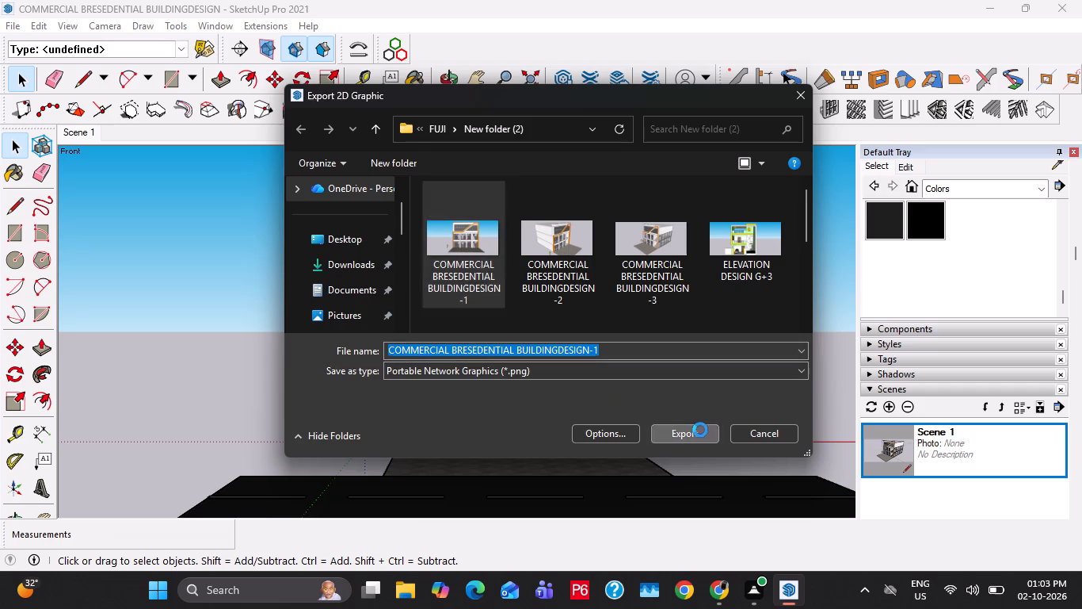
pyautogui.click(609, 297)
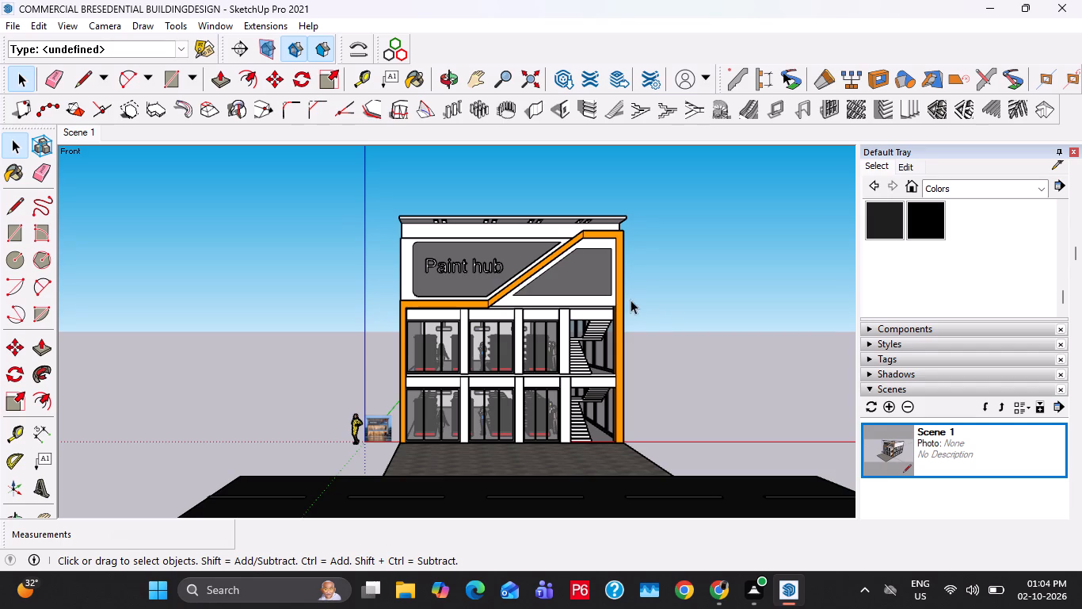
# Restore the Scene 1 view and export it as a PNG, overwriting COMMERCIAL BRESEDENTIAL BUILDINGDESIGN-3.
pyautogui.click(90, 130)
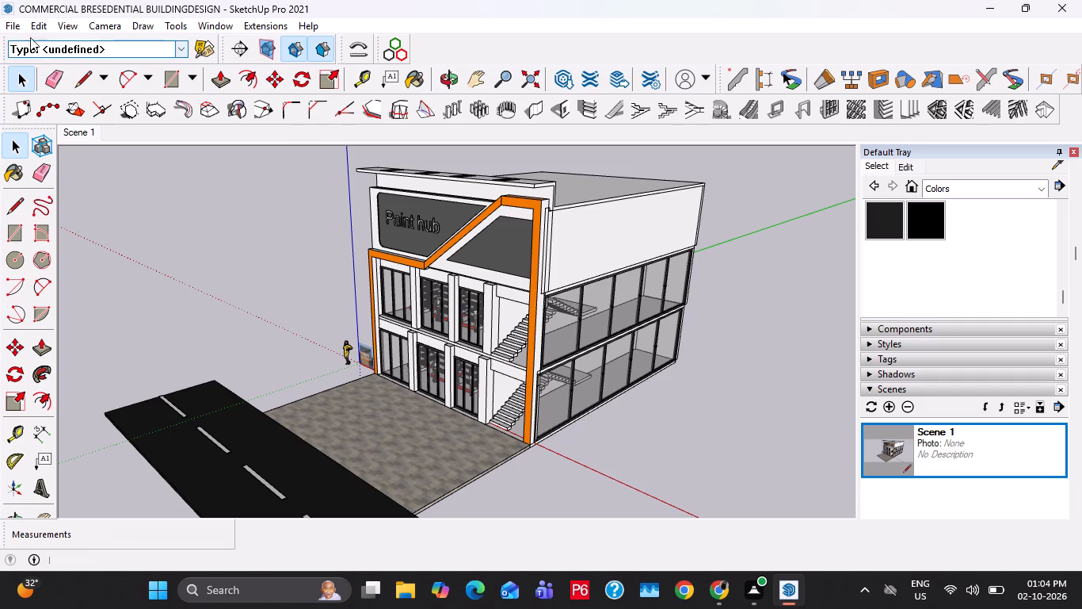
pyautogui.click(13, 27)
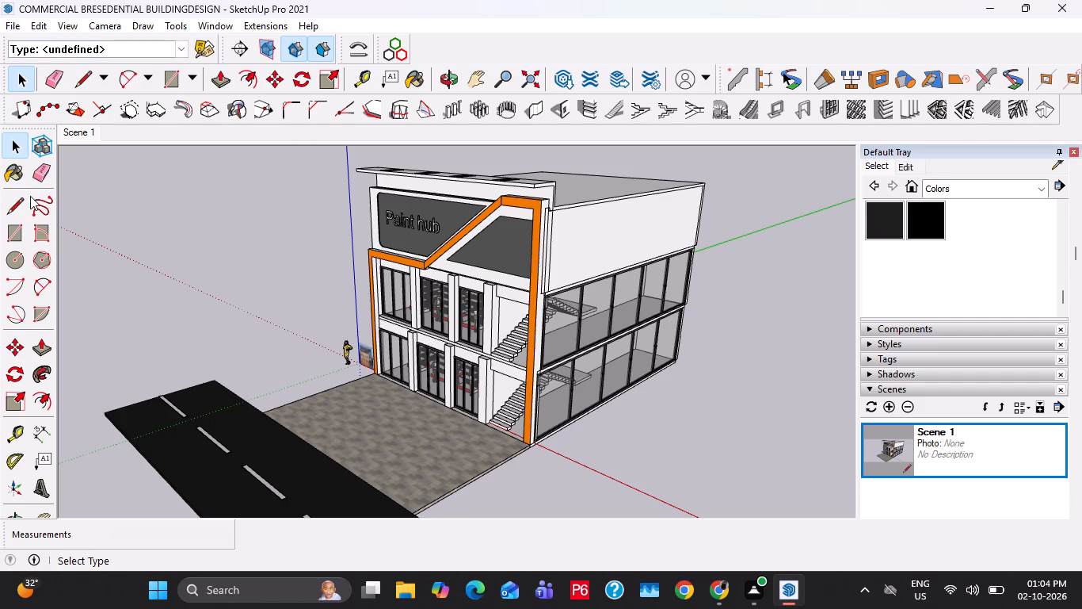
pyautogui.click(135, 320)
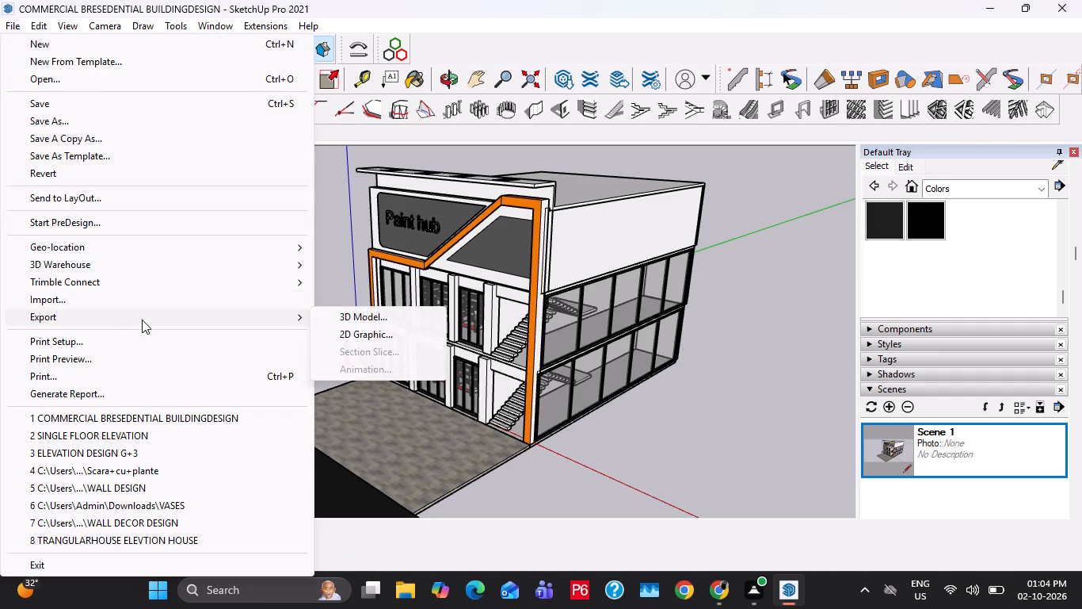
pyautogui.click(347, 332)
pyautogui.scroll(-1, 503, 268)
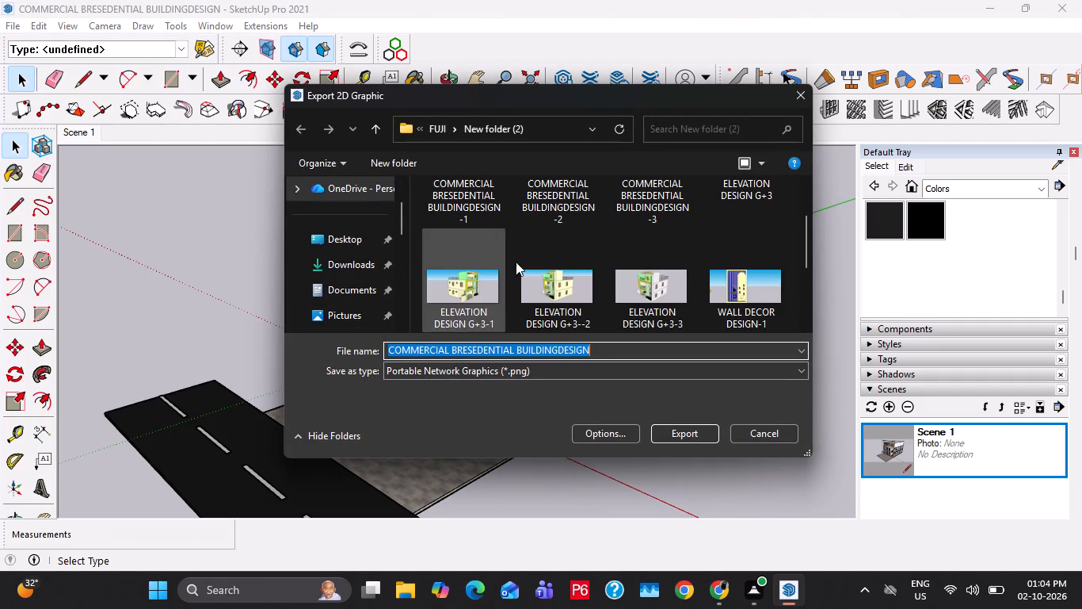
pyautogui.scroll(1, 547, 253)
pyautogui.click(644, 270)
pyautogui.click(669, 435)
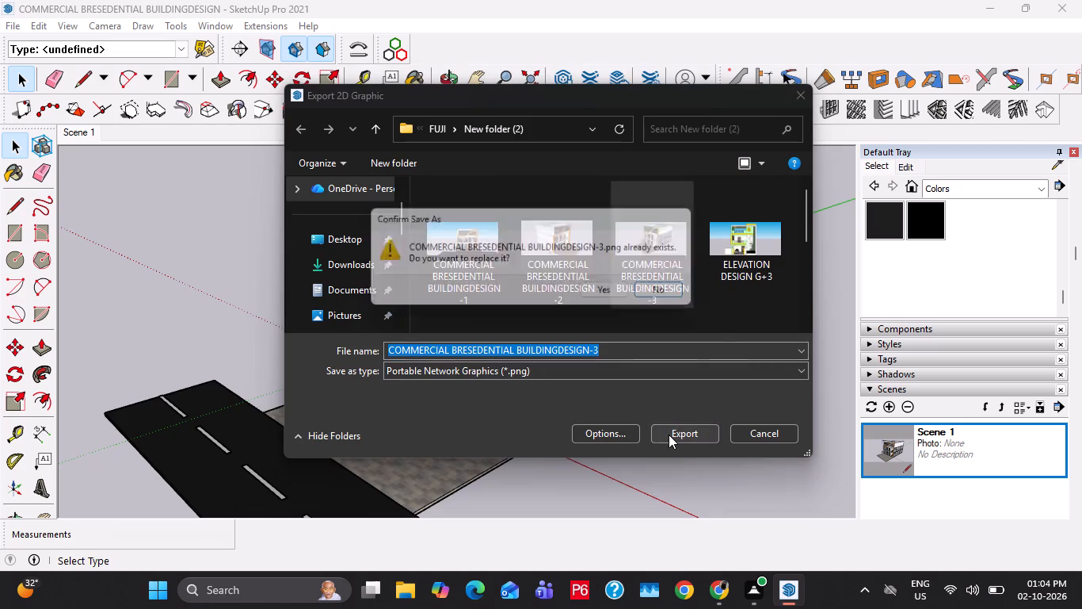
pyautogui.click(634, 299)
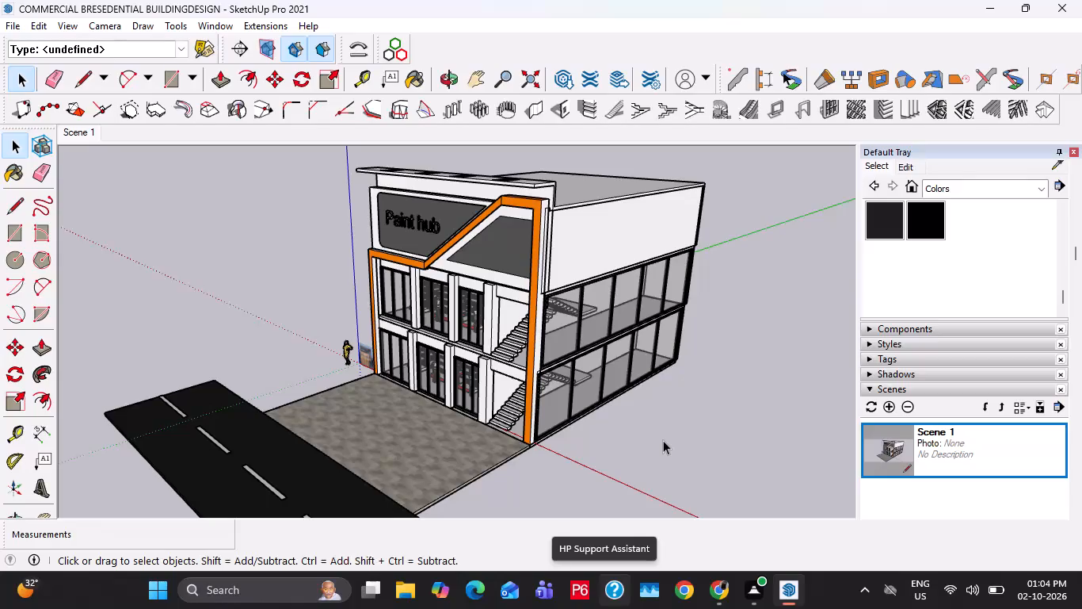
pyautogui.press('space')
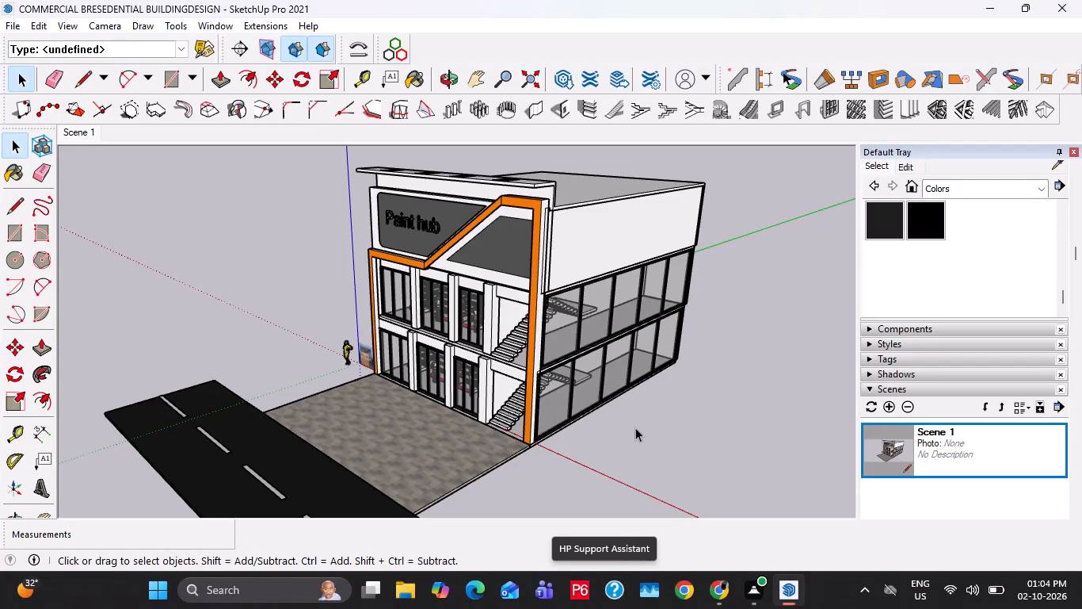
pyautogui.click(636, 439)
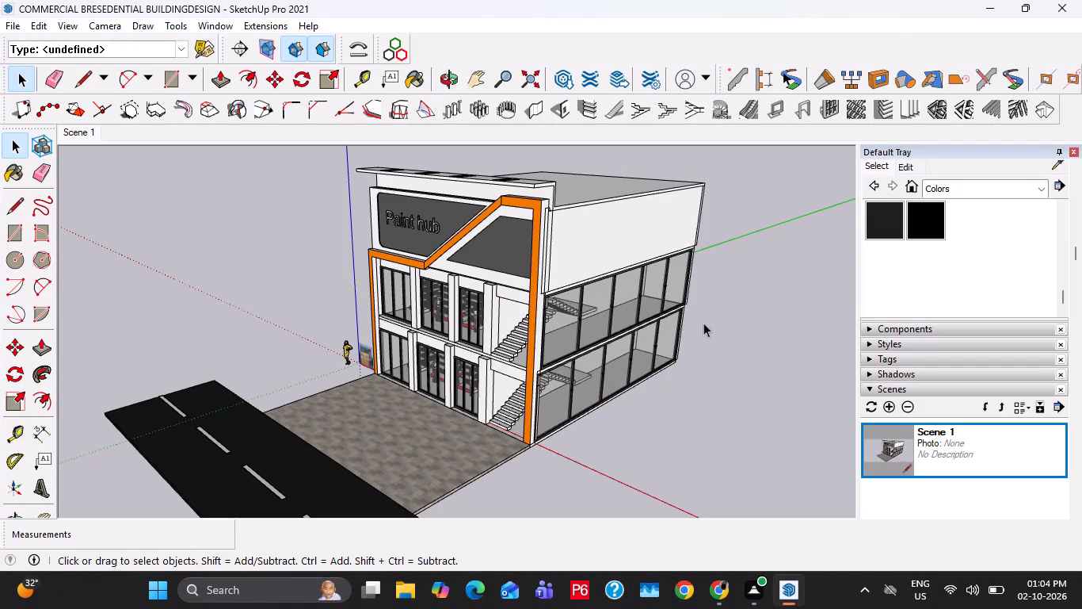
# Examine the building's front facade and the edge of the Paint hub sign from the side.
pyautogui.scroll(-9, 474, 403)
pyautogui.moveTo(471, 404); pyautogui.dragTo(683, 377, button='middle')
pyautogui.scroll(-1, 683, 384)
pyautogui.scroll(7, 491, 342)
pyautogui.scroll(5, 435, 248)
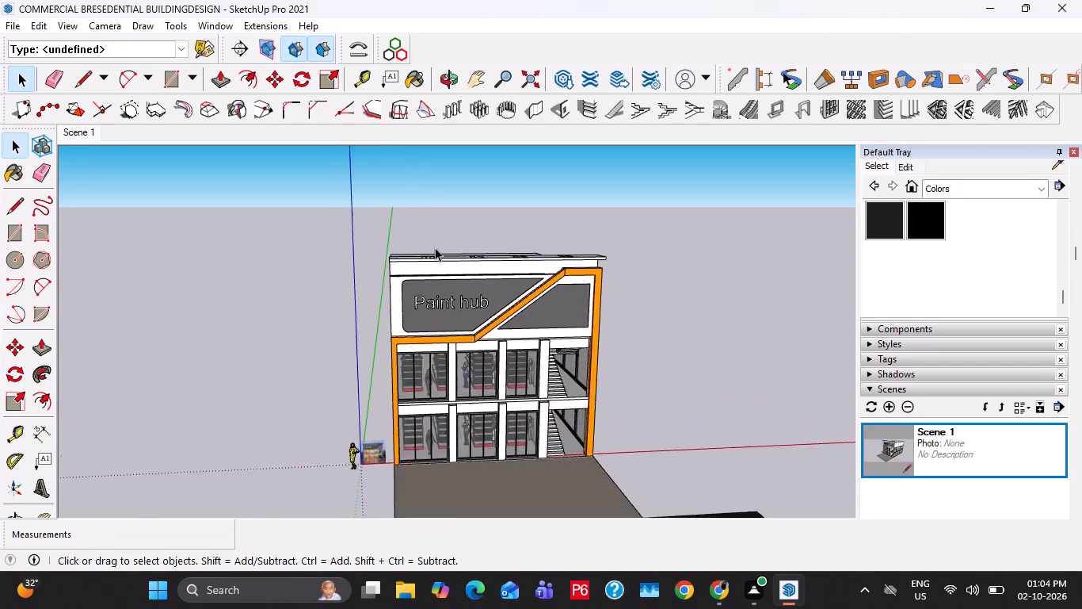
pyautogui.scroll(13, 435, 247)
pyautogui.moveTo(384, 305); pyautogui.dragTo(617, 335, button='middle')
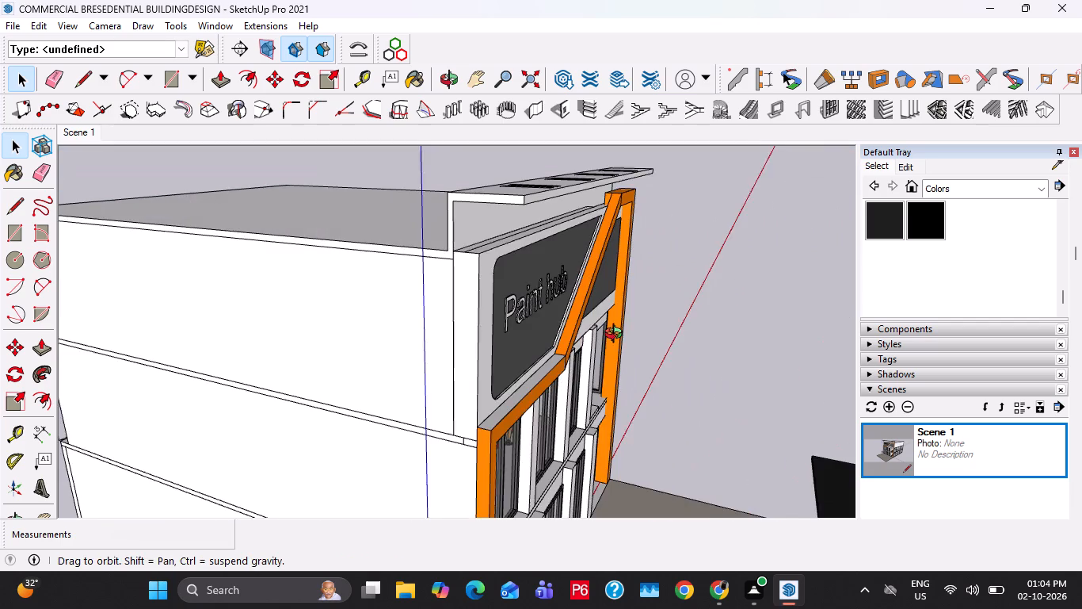
pyautogui.moveTo(617, 335); pyautogui.dragTo(623, 332, button='middle')
# Switch to Chrome and close the browser window with the 3D Warehouse page.
pyautogui.click(739, 526)
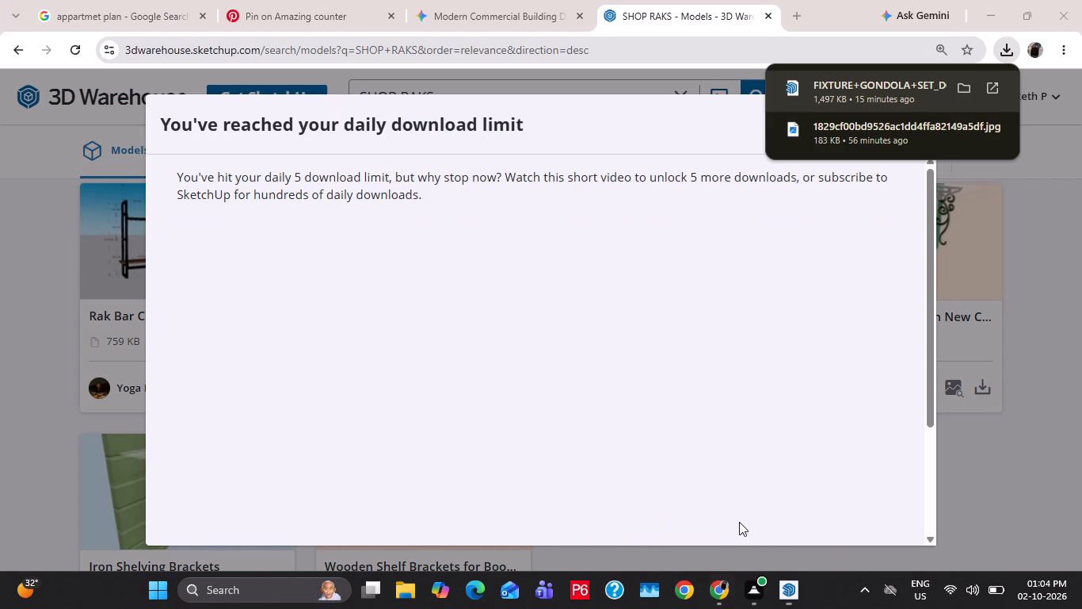
pyautogui.click(1081, 0)
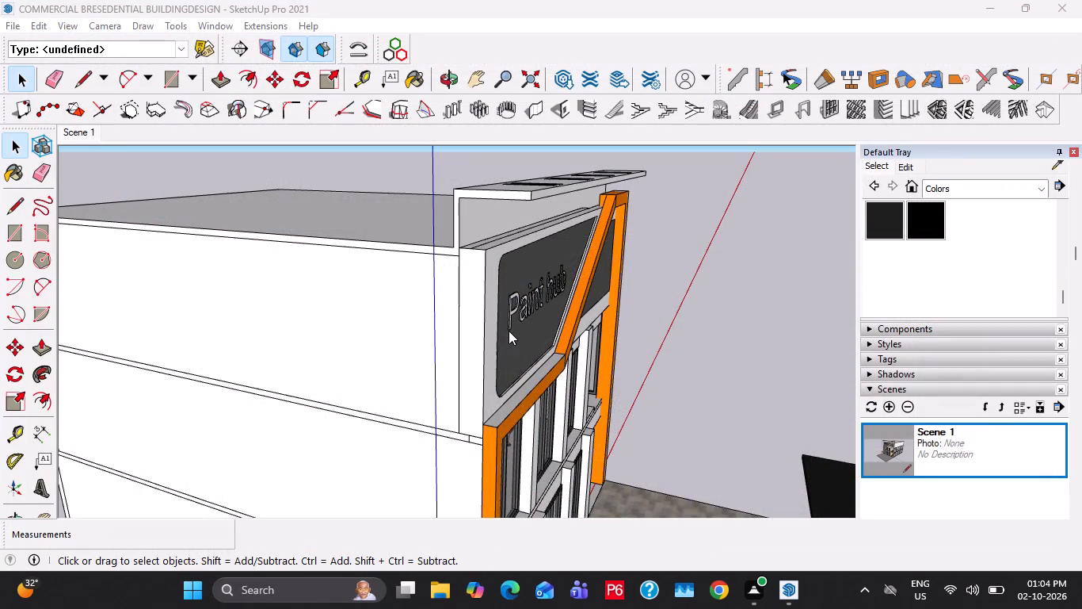
# Examine the building's blank side wall, roof edge and orange-framed front facade.
pyautogui.scroll(-8, 509, 331)
pyautogui.scroll(1, 512, 324)
pyautogui.scroll(-3, 513, 321)
pyautogui.press('space')
pyautogui.press('Escape')
pyautogui.press('Escape')
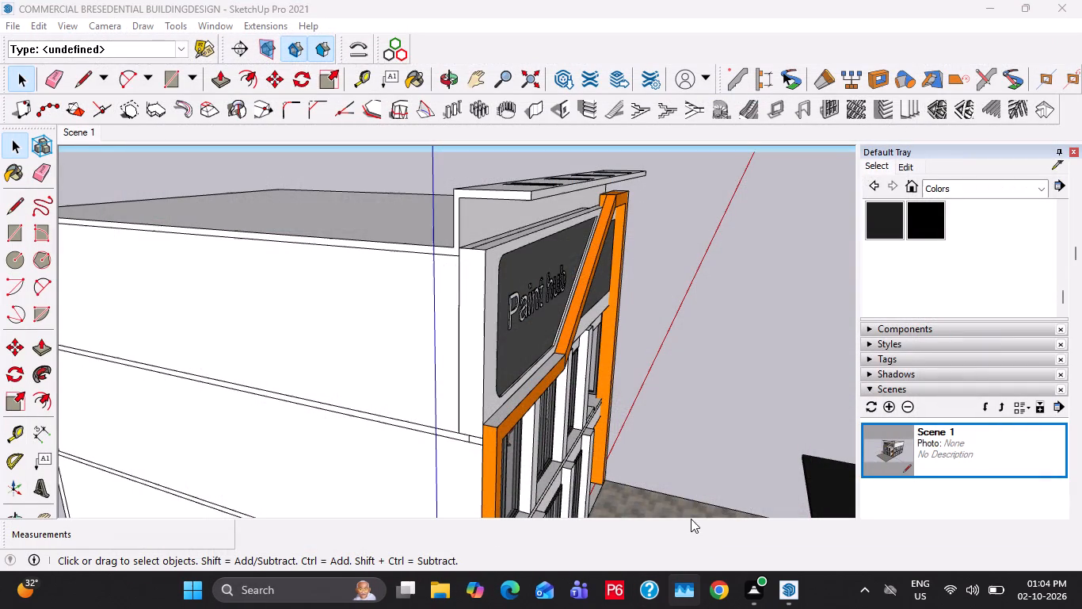
pyautogui.scroll(-1, 702, 510)
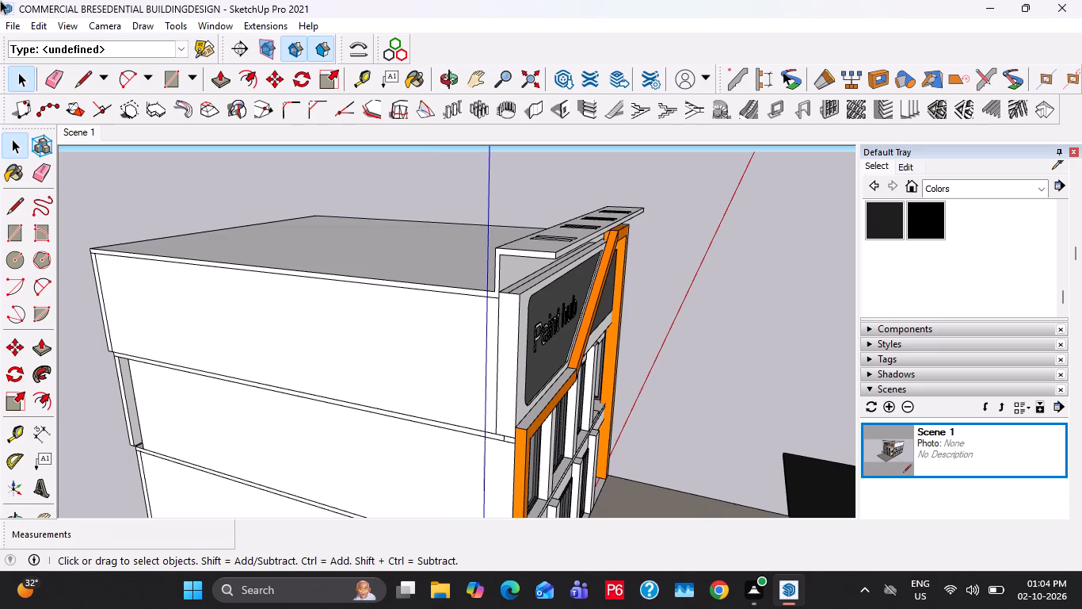
pyautogui.press('space')
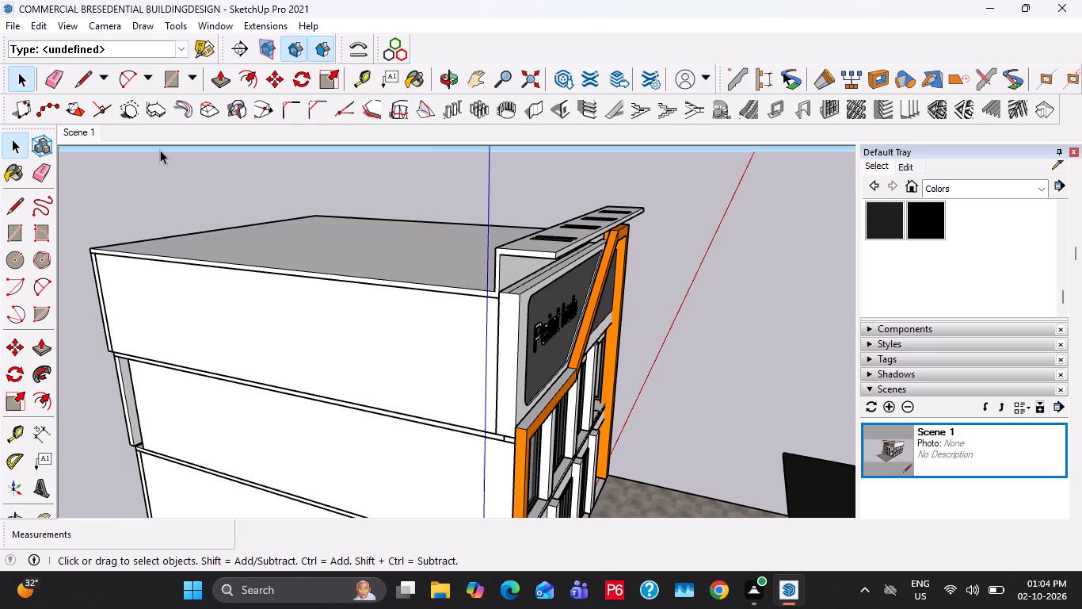
pyautogui.press('space')
pyautogui.press('Escape')
pyautogui.press('Escape')
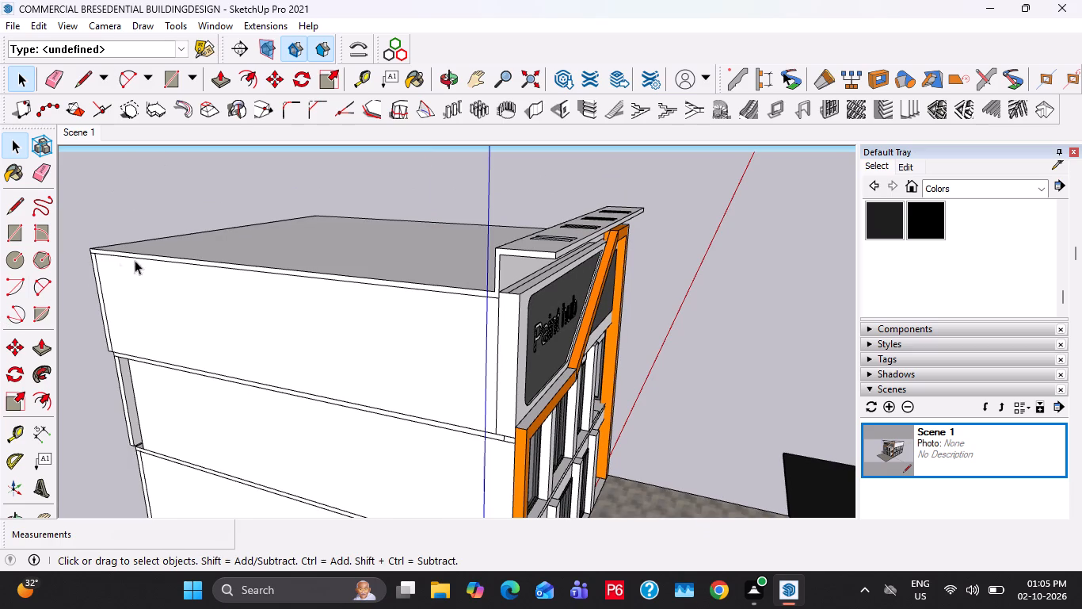
pyautogui.scroll(-1, 436, 196)
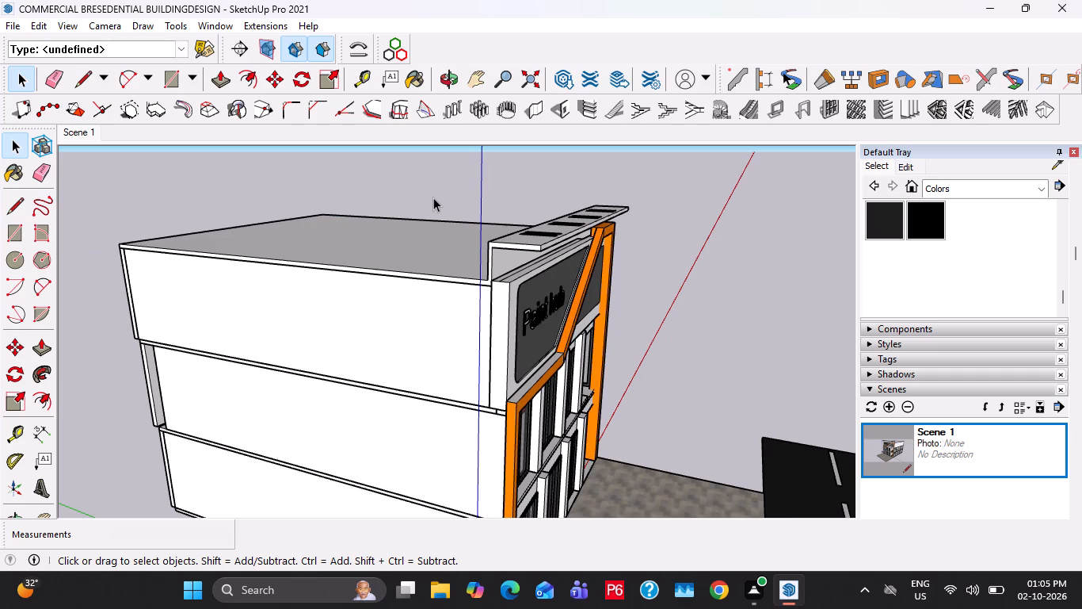
pyautogui.scroll(-4, 432, 205)
pyautogui.moveTo(444, 254); pyautogui.dragTo(386, 272, button='middle')
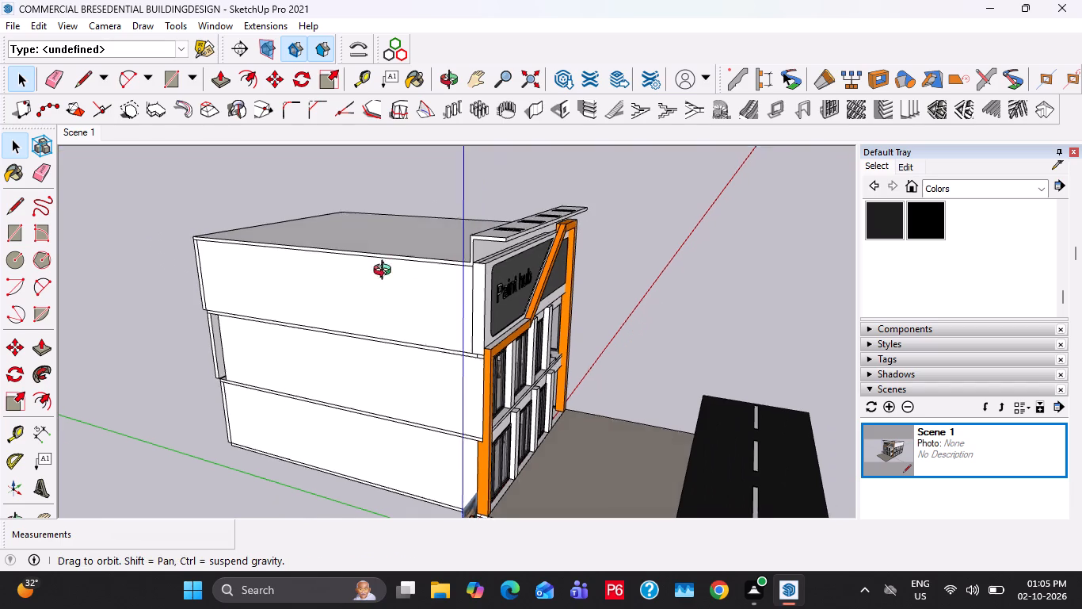
pyautogui.moveTo(386, 272); pyautogui.dragTo(257, 255, button='middle')
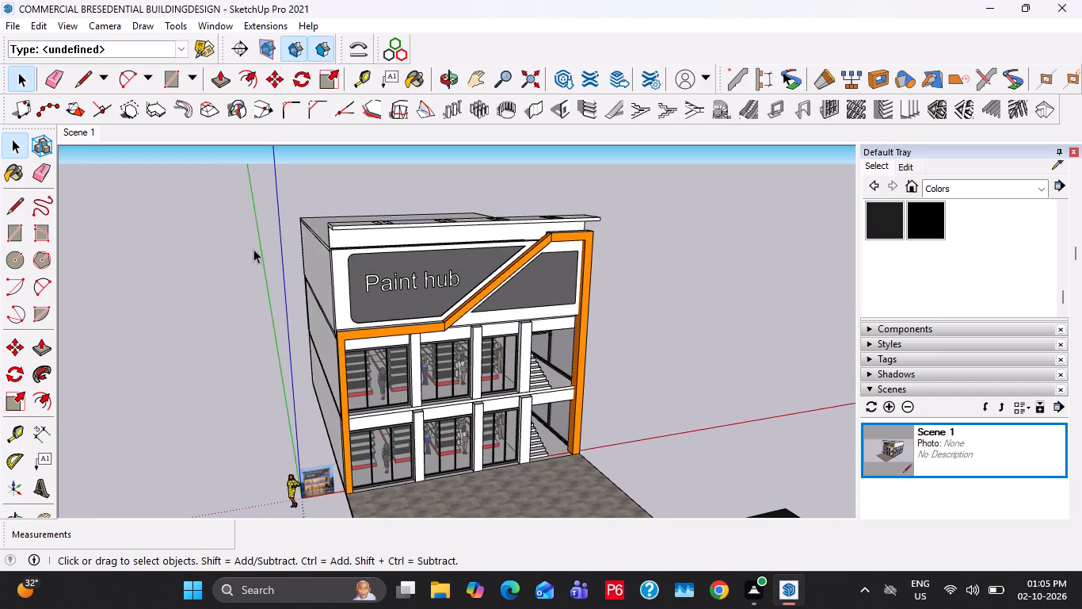
# Inside the orange facade frame group, paint the white top face beneath the Paint hub sign with the frame's orange.
pyautogui.scroll(15, 342, 354)
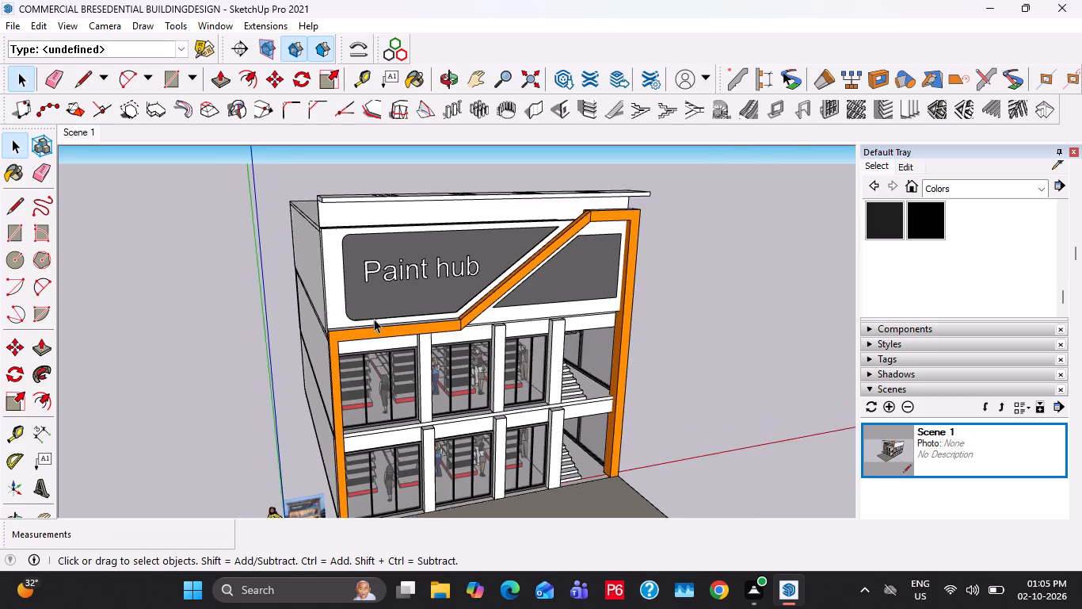
pyautogui.scroll(5, 374, 319)
pyautogui.moveTo(383, 356); pyautogui.dragTo(487, 429, button='middle')
pyautogui.scroll(3, 485, 414)
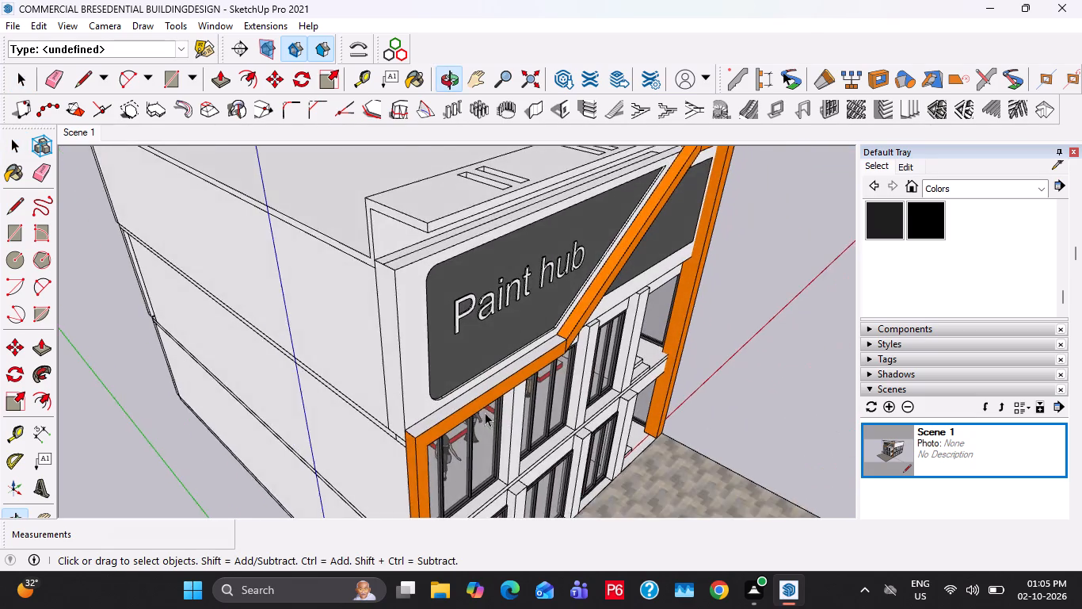
pyautogui.scroll(4, 485, 412)
pyautogui.doubleClick(479, 392)
pyautogui.click(482, 377)
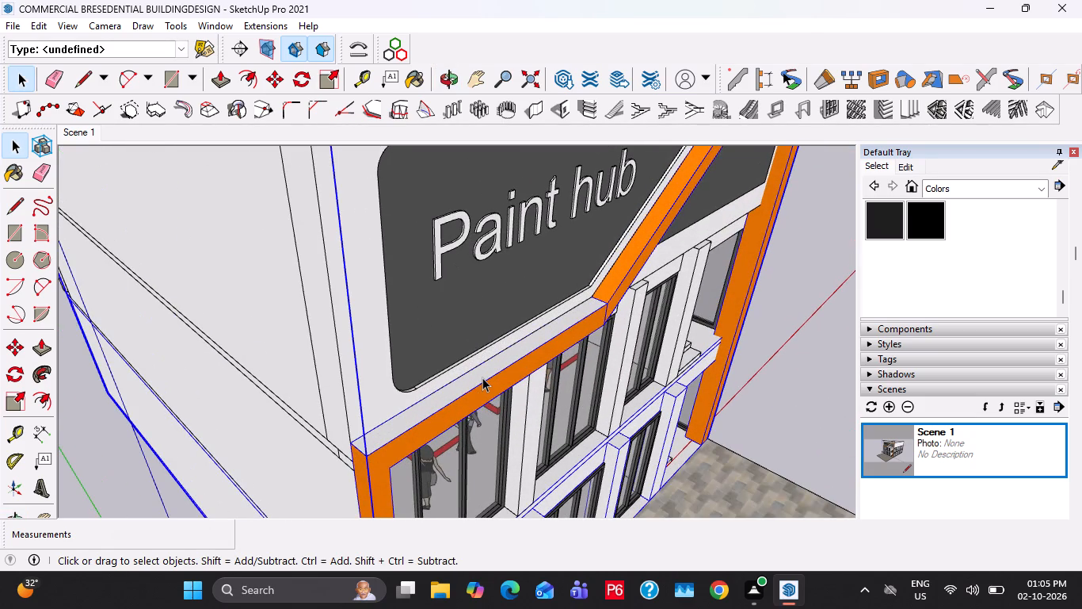
pyautogui.click(482, 377)
pyautogui.doubleClick(482, 377)
pyautogui.click(482, 377)
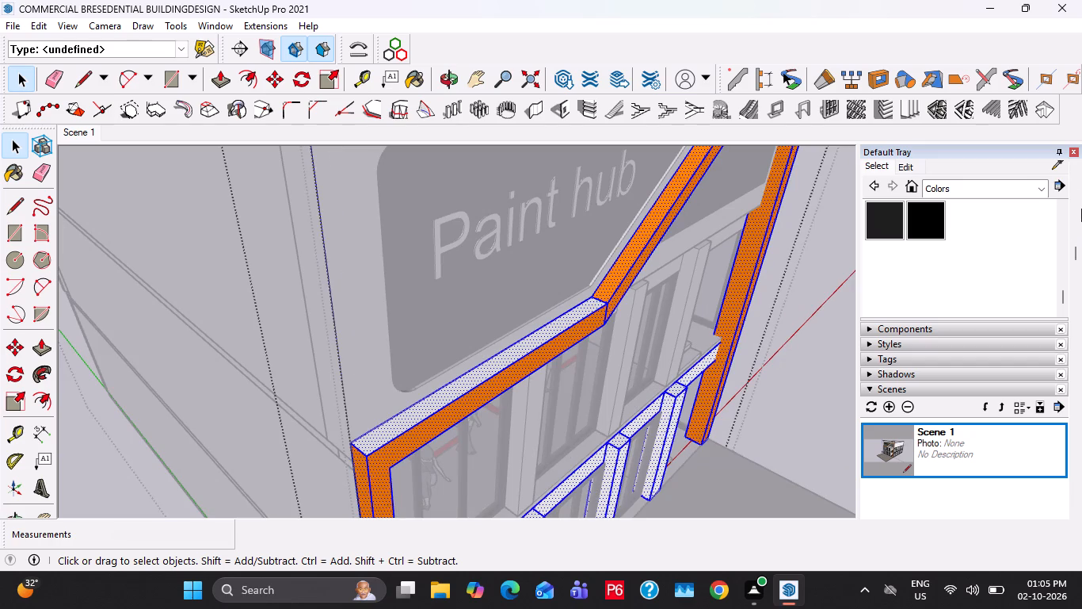
pyautogui.click(1061, 156)
pyautogui.click(1061, 163)
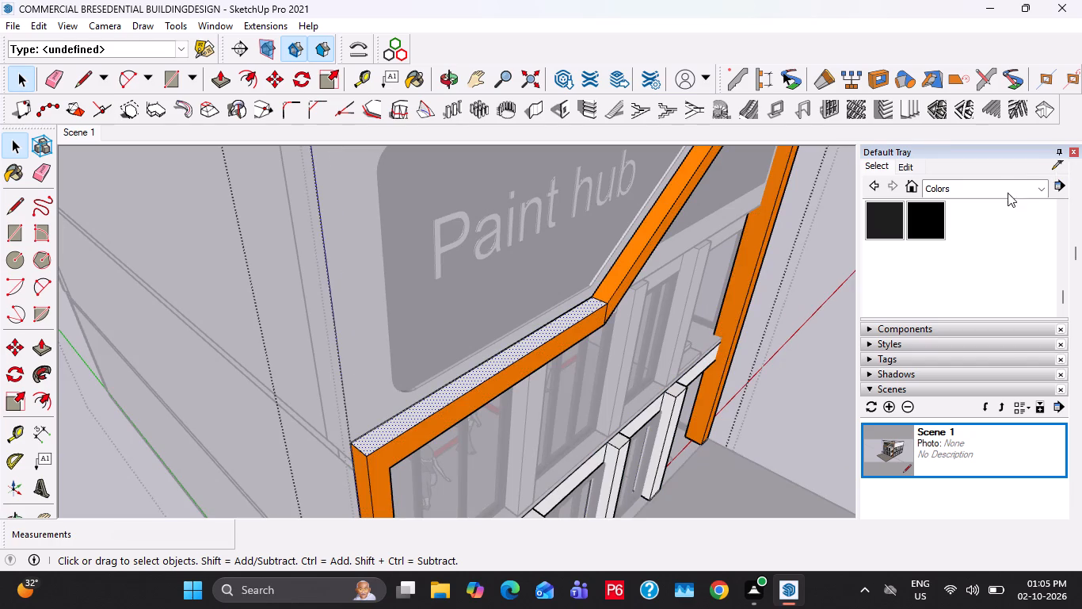
pyautogui.scroll(4, 940, 278)
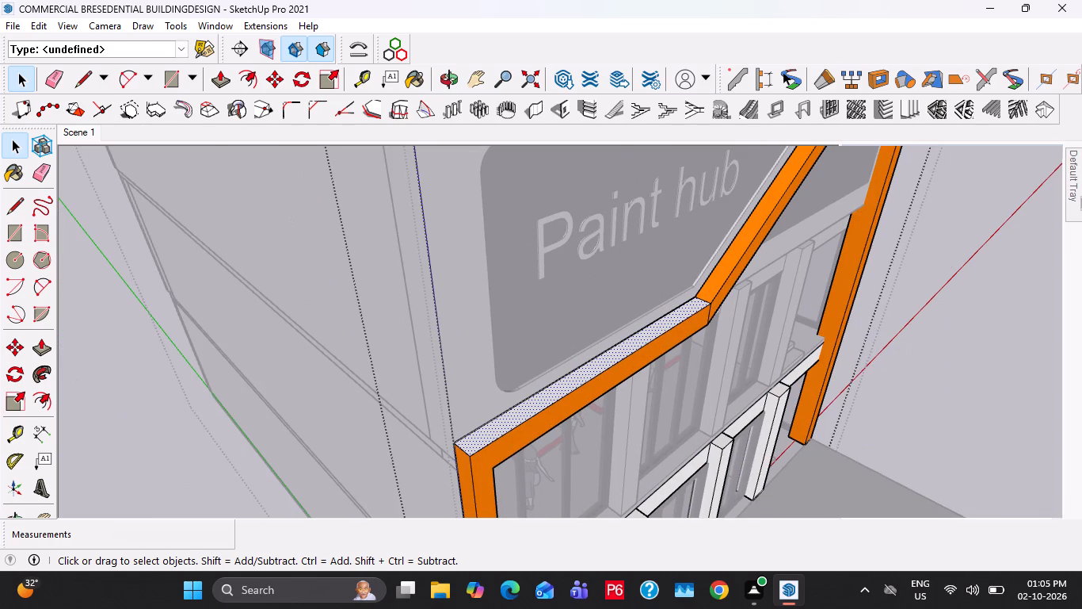
pyautogui.doubleClick(1069, 237)
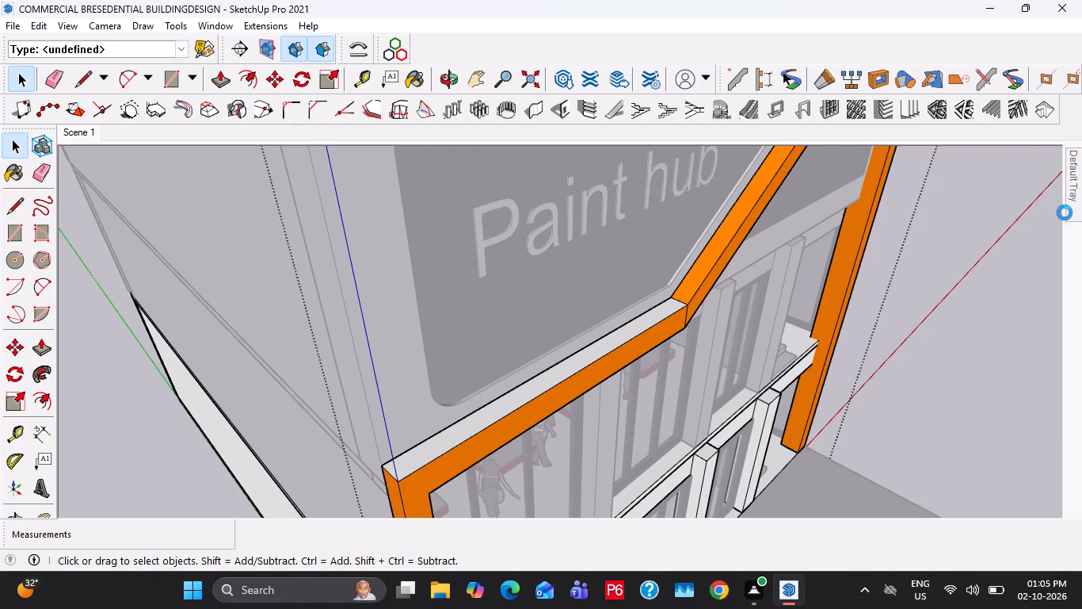
pyautogui.click(1042, 166)
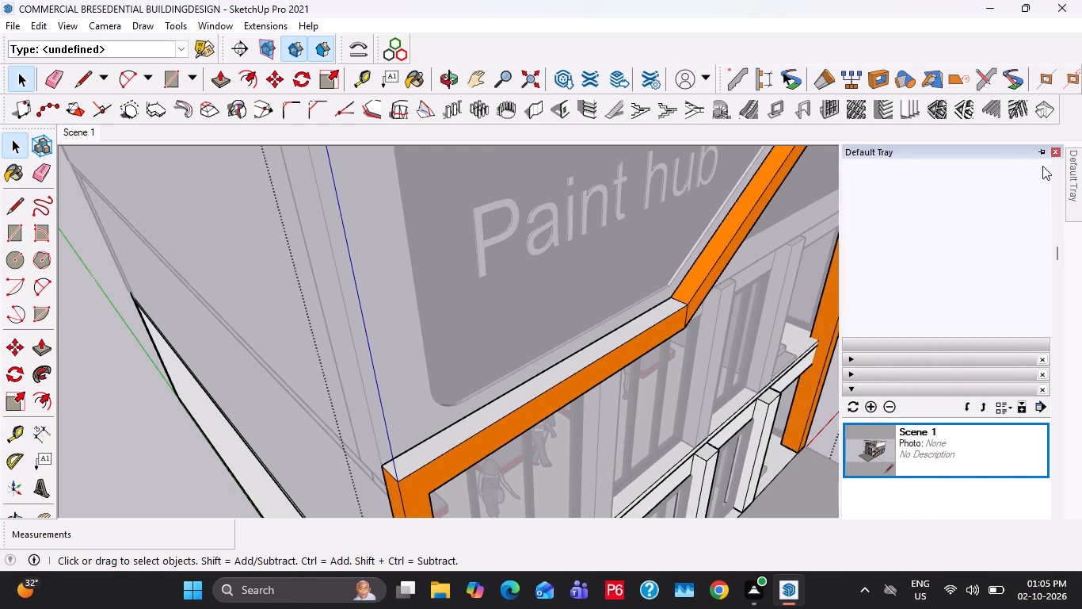
pyautogui.click(676, 324)
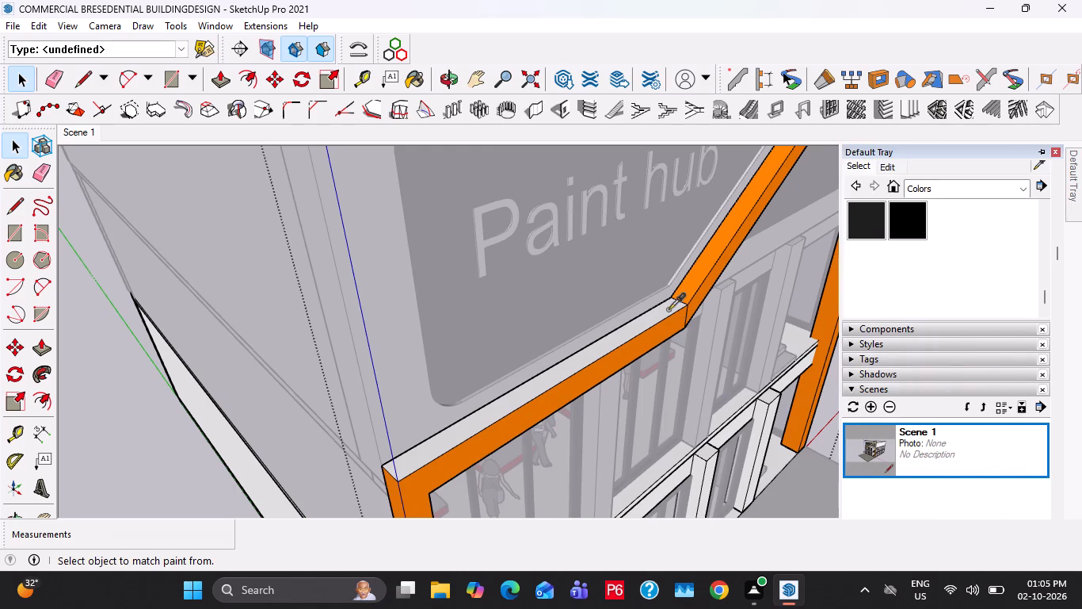
pyautogui.scroll(5, 886, 238)
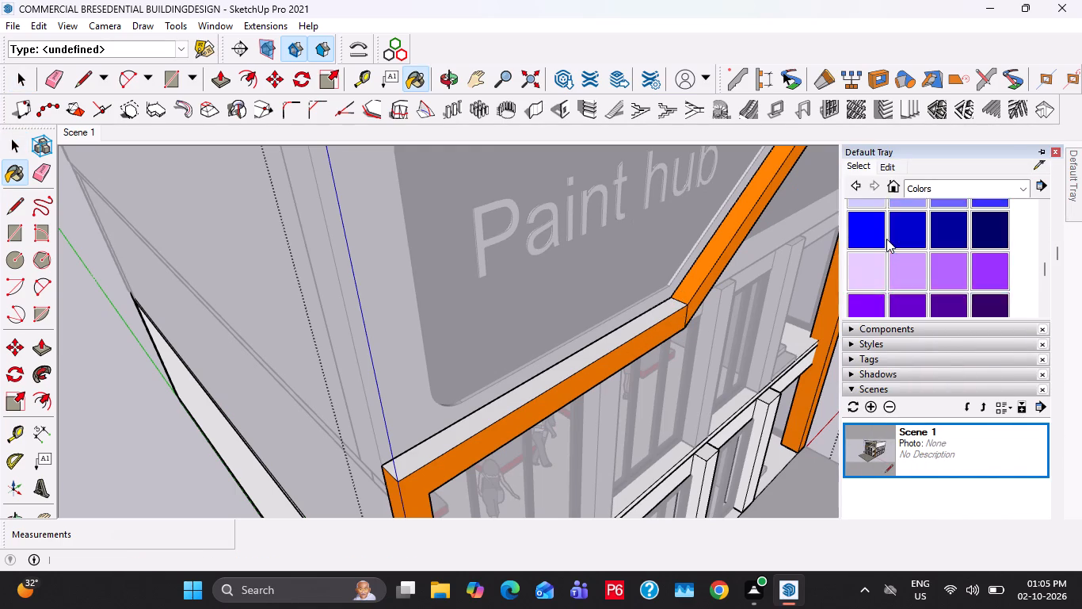
pyautogui.scroll(13, 886, 239)
pyautogui.click(878, 228)
pyautogui.click(672, 305)
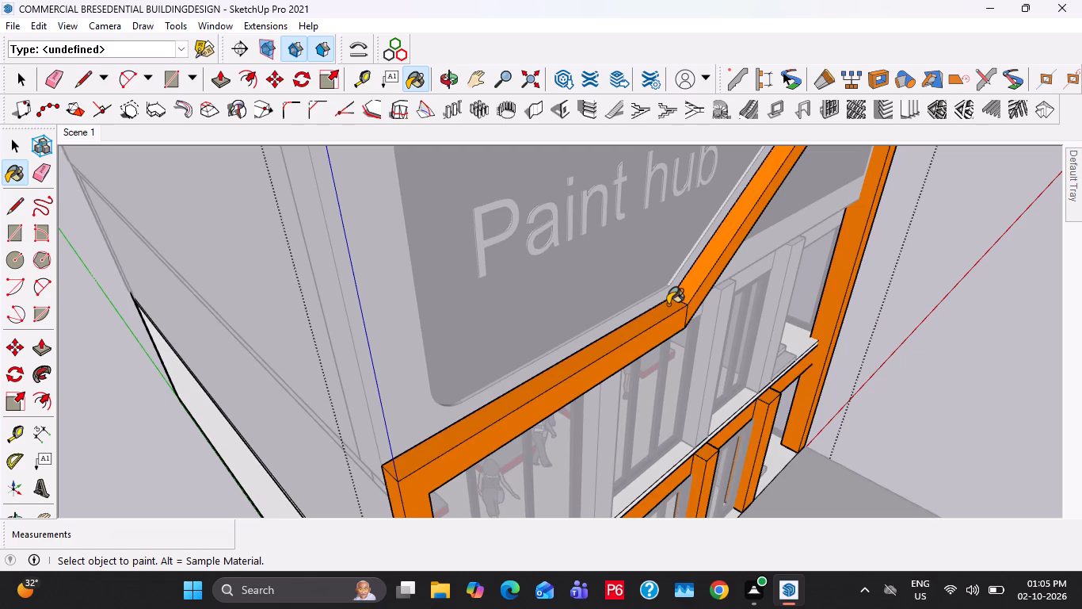
pyautogui.press('space')
pyautogui.press('Escape')
pyautogui.press('space')
pyautogui.press('Escape')
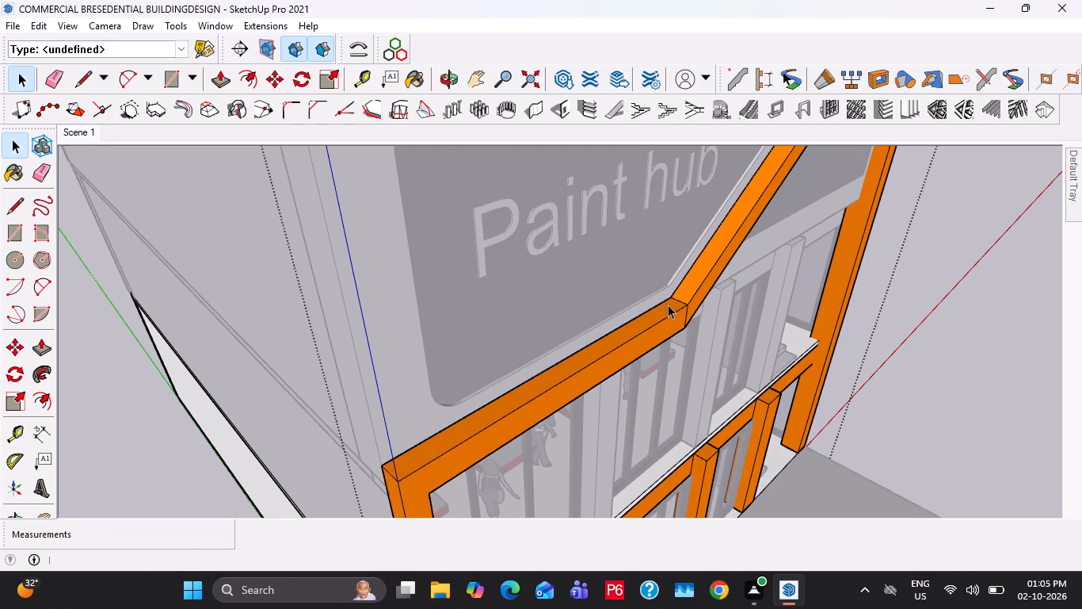
pyautogui.press('Escape')
pyautogui.press('space')
pyautogui.press('Escape')
pyautogui.press('Escape')
pyautogui.press('Escape')
pyautogui.press('Escape')
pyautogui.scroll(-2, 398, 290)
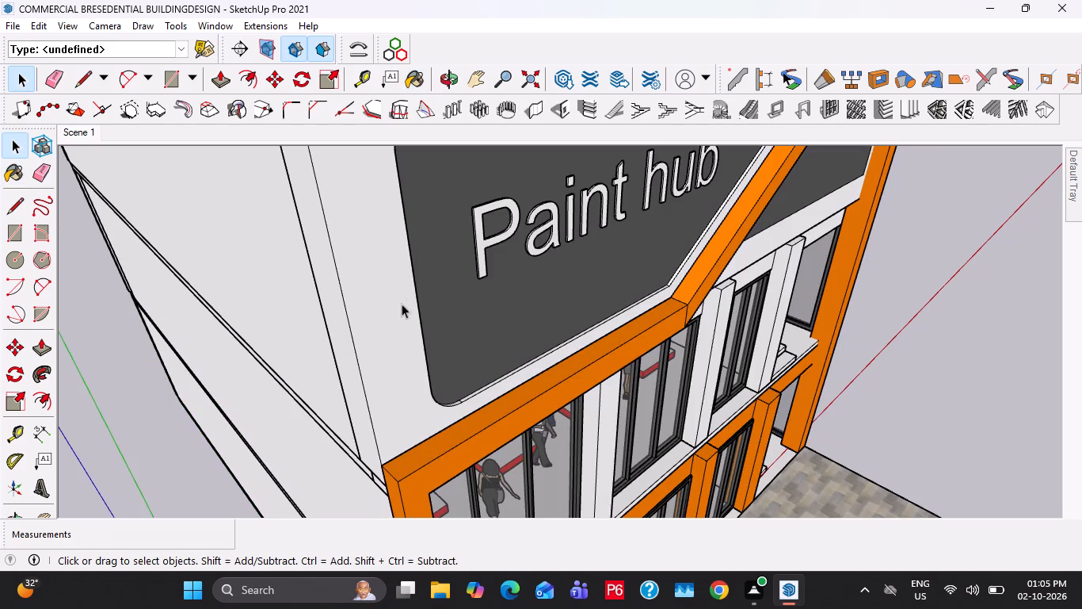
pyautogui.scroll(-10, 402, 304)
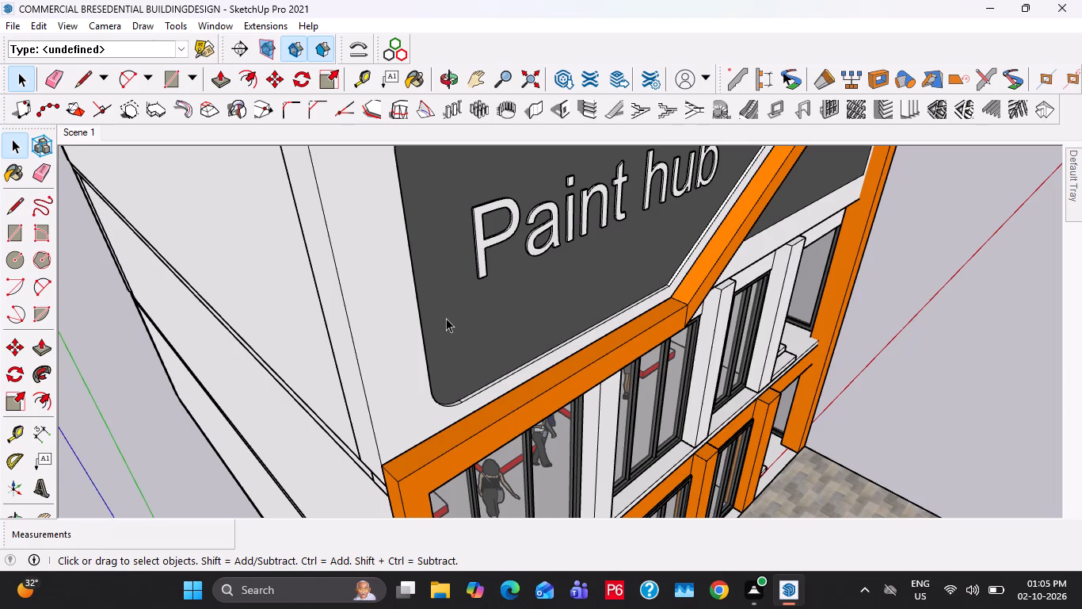
# Set the camera to the standard Front view of the Paint hub building and clear any selection.
pyautogui.scroll(-4, 446, 318)
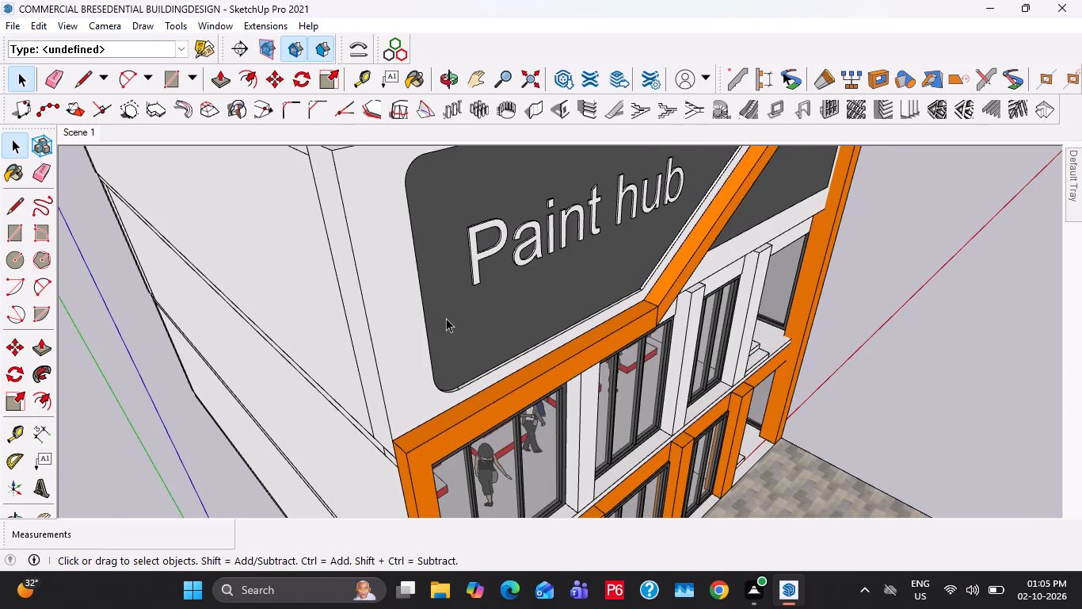
pyautogui.scroll(-16, 446, 318)
pyautogui.scroll(-16, 432, 319)
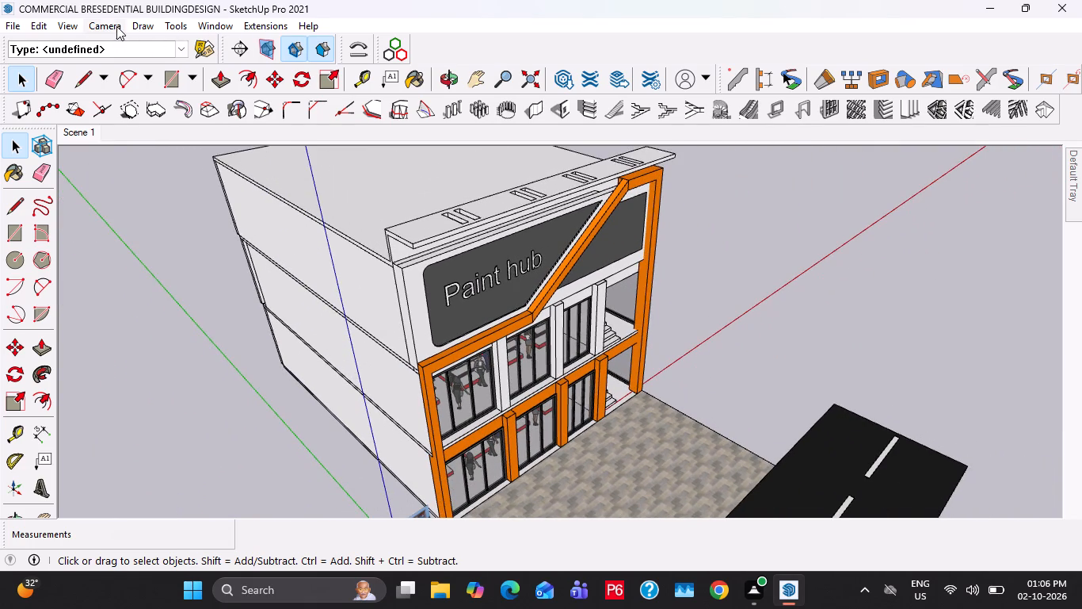
pyautogui.click(116, 26)
pyautogui.click(171, 79)
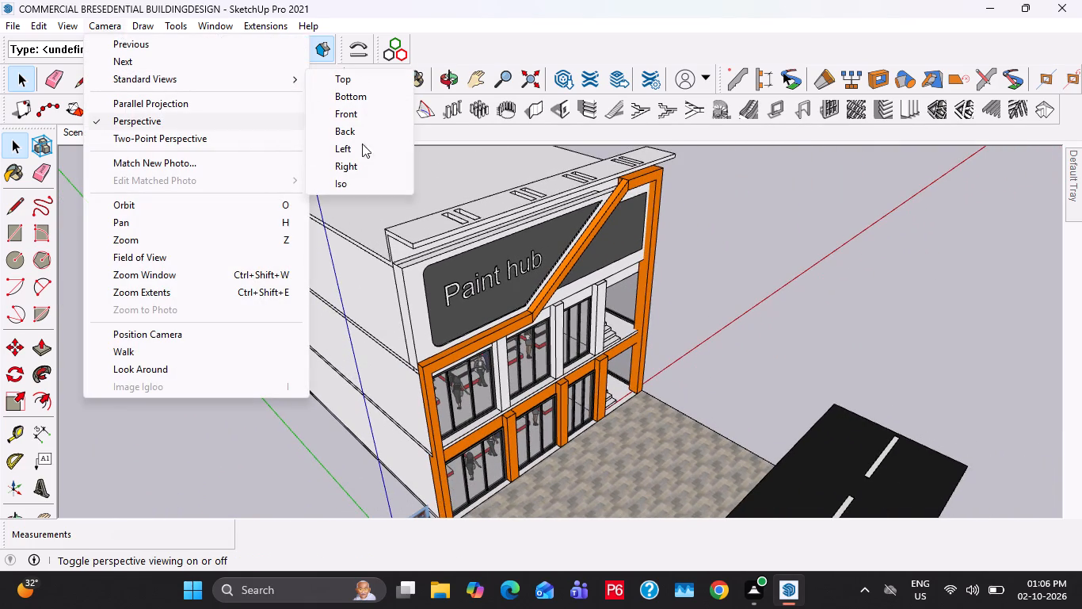
pyautogui.click(349, 113)
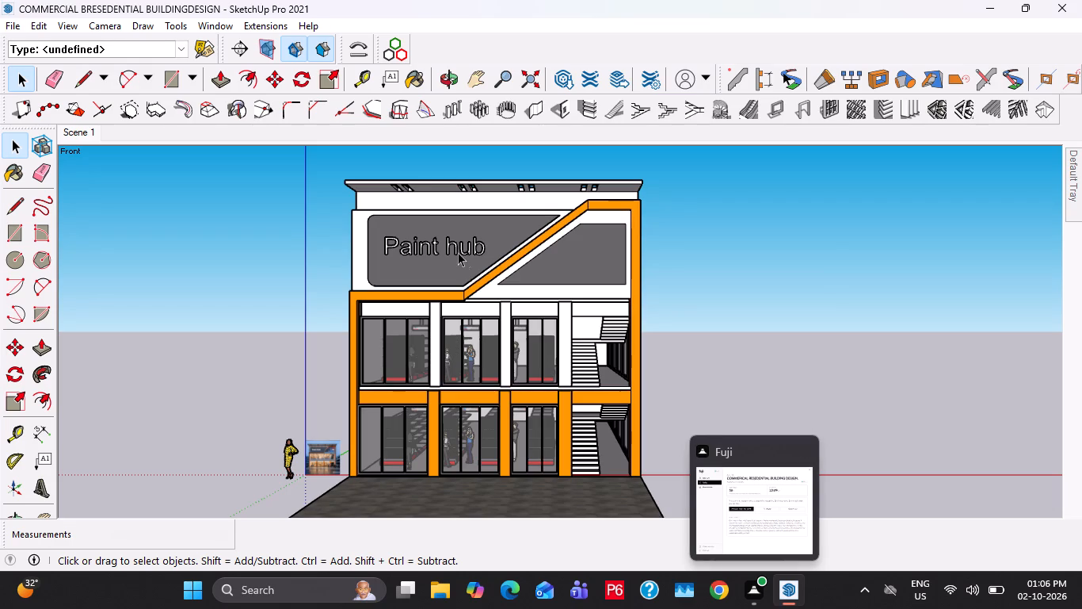
pyautogui.click(748, 278)
pyautogui.press('Escape')
pyautogui.press('Escape')
pyautogui.press('Escape')
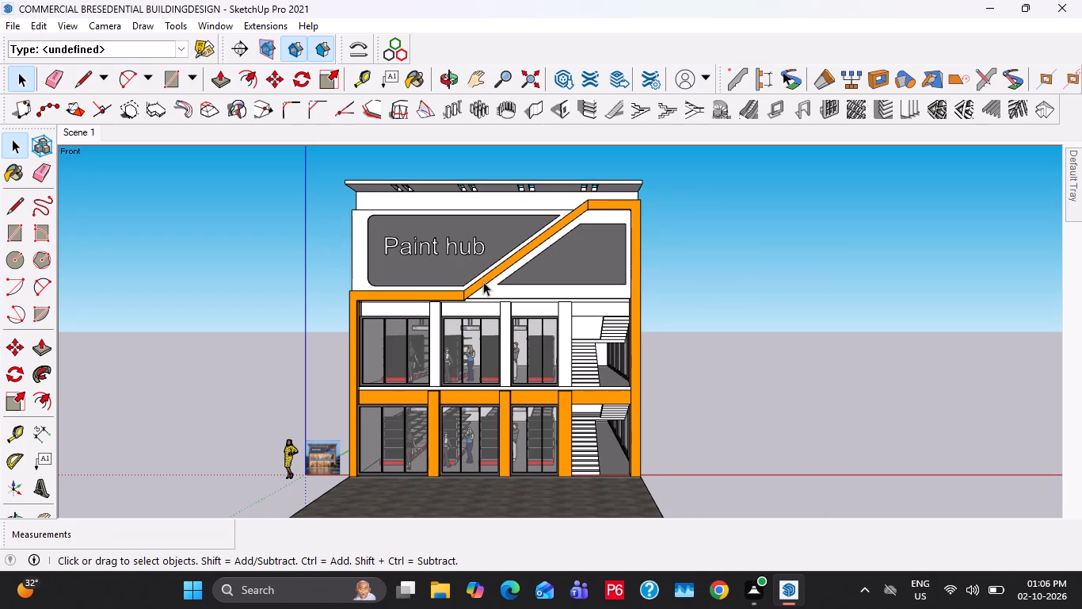
# Save the building model.
pyautogui.hotkey('ctrl', 's')
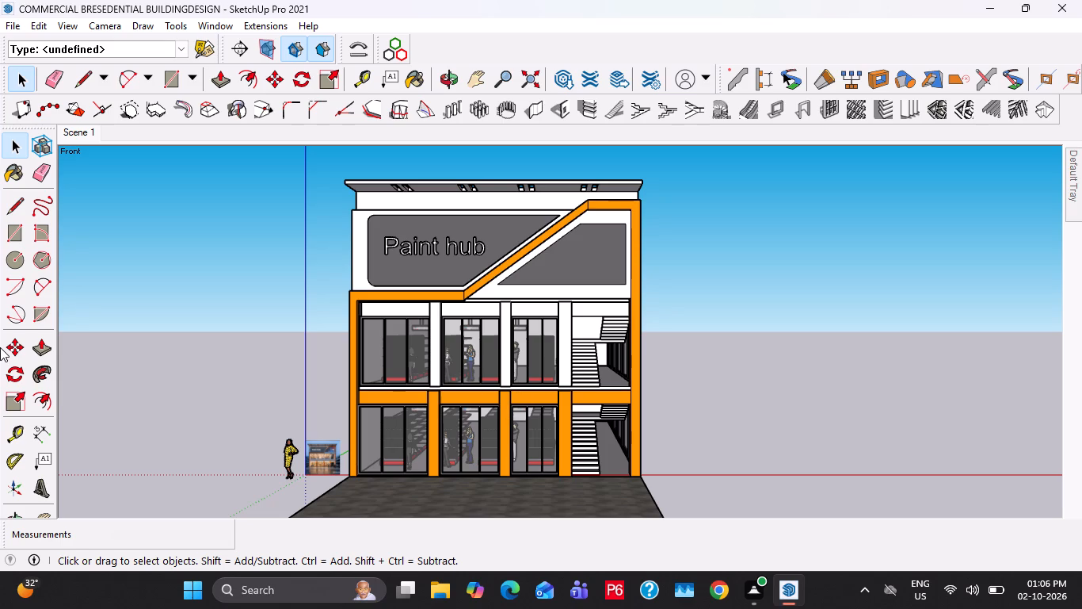
# Delete the Paint Hub reference image standing at the origin between the scale figure and the building.
pyautogui.scroll(18, 402, 406)
pyautogui.scroll(9, 423, 423)
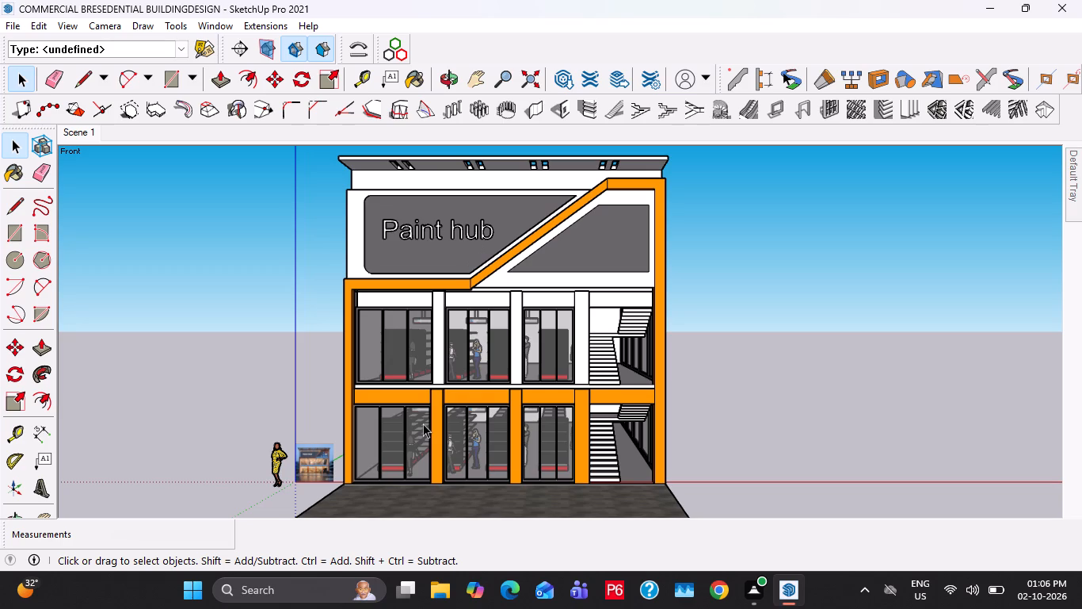
pyautogui.scroll(2, 423, 423)
pyautogui.scroll(18, 293, 504)
pyautogui.scroll(13, 293, 490)
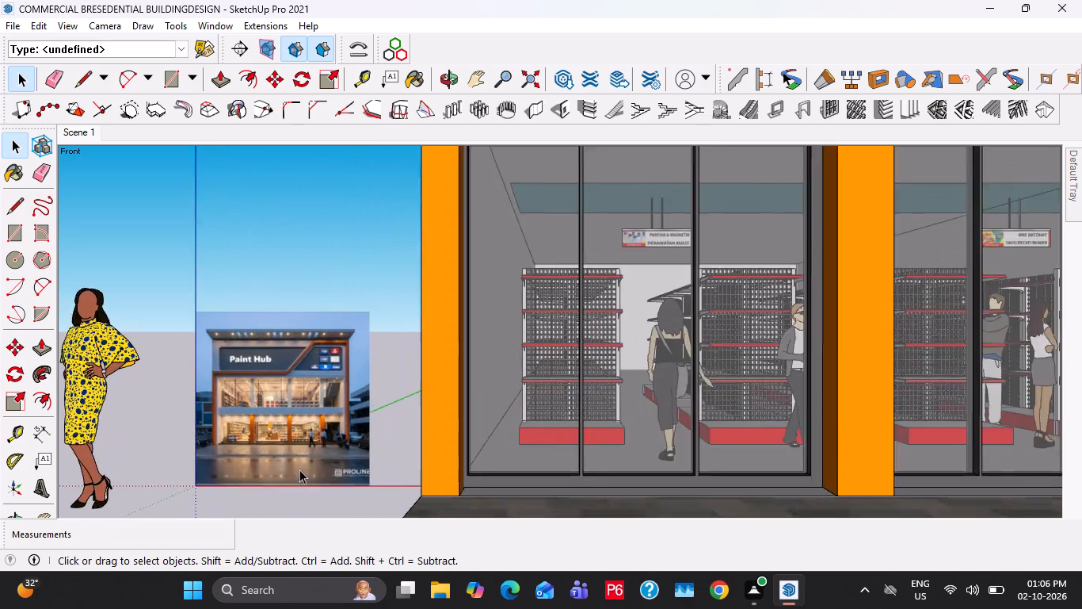
pyautogui.moveTo(416, 243); pyautogui.dragTo(202, 521)
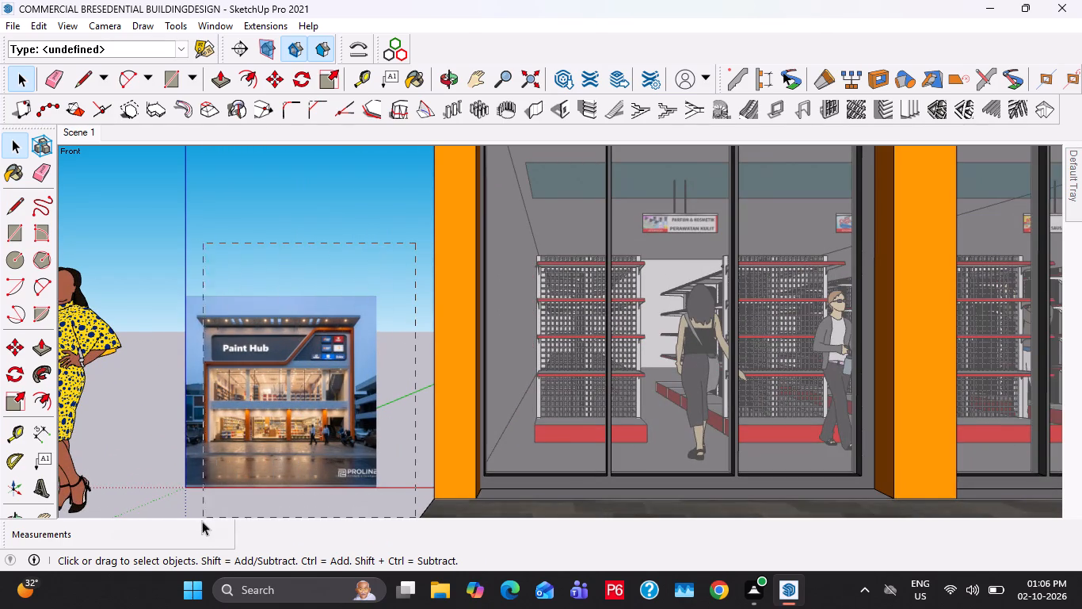
pyautogui.moveTo(202, 521); pyautogui.dragTo(163, 491)
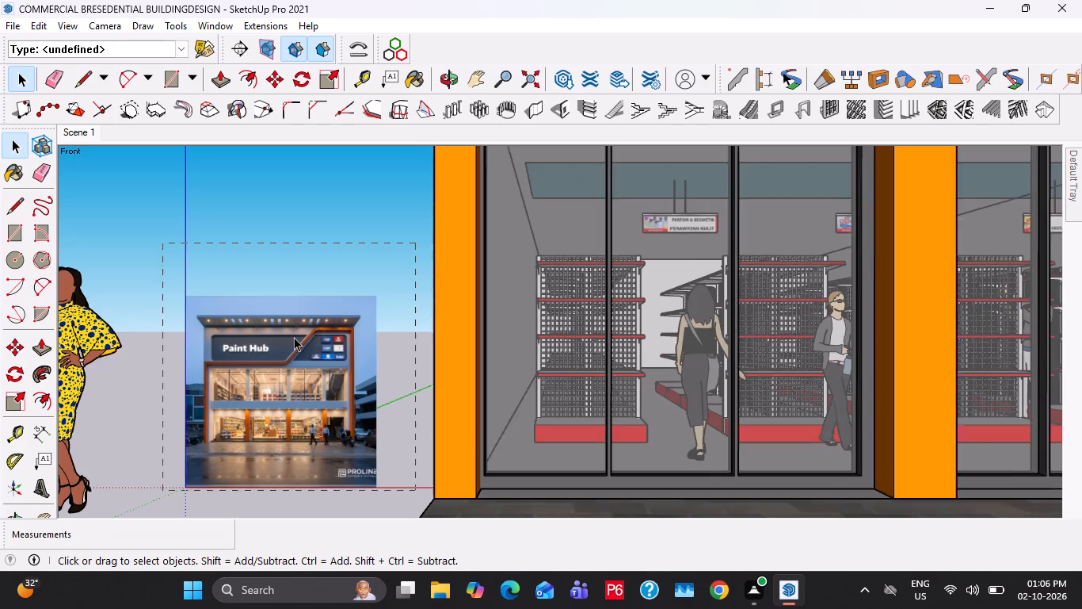
pyautogui.press('Delete')
pyautogui.press('Home')
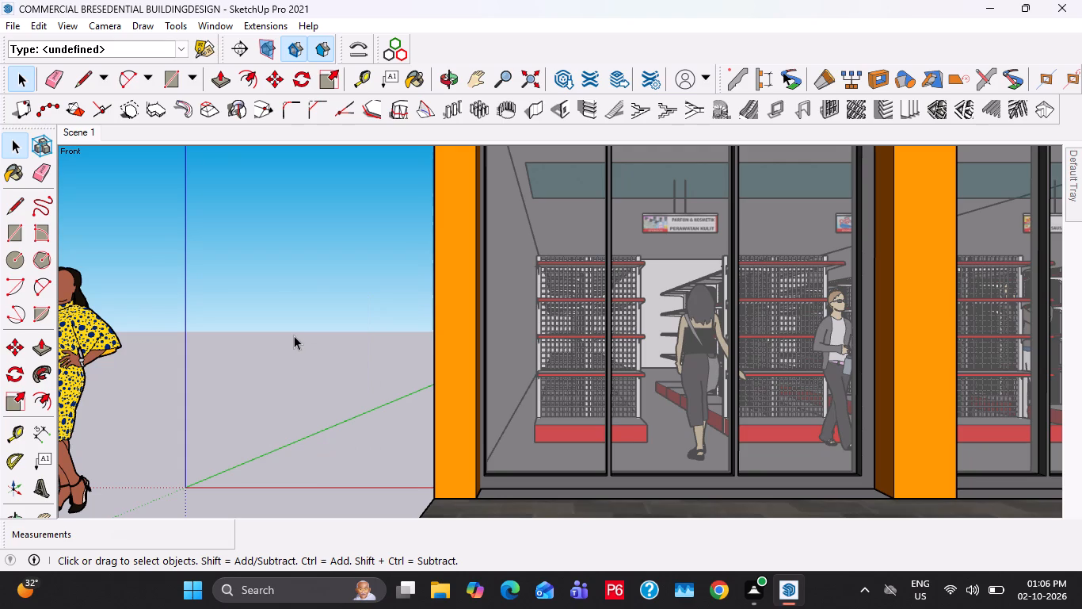
# Examine the whole building with its paved forecourt and road from the front and slightly above.
pyautogui.scroll(-15, 390, 293)
pyautogui.scroll(-20, 403, 300)
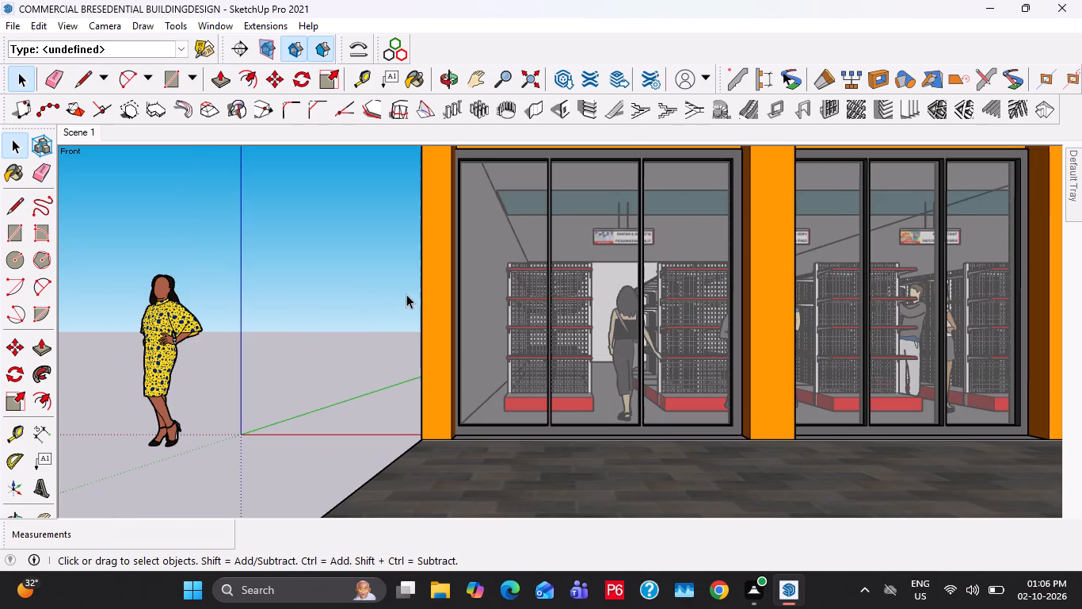
pyautogui.scroll(-20, 406, 294)
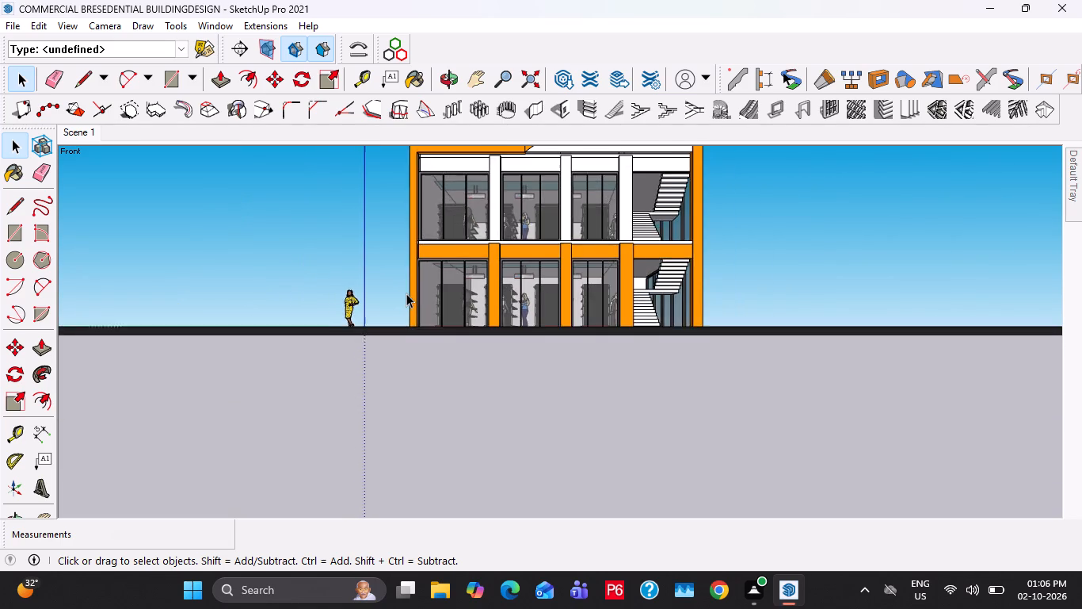
pyautogui.scroll(-15, 406, 293)
pyautogui.scroll(-6, 416, 286)
pyautogui.moveTo(438, 266); pyautogui.dragTo(439, 329, button='middle')
pyautogui.scroll(3, 465, 265)
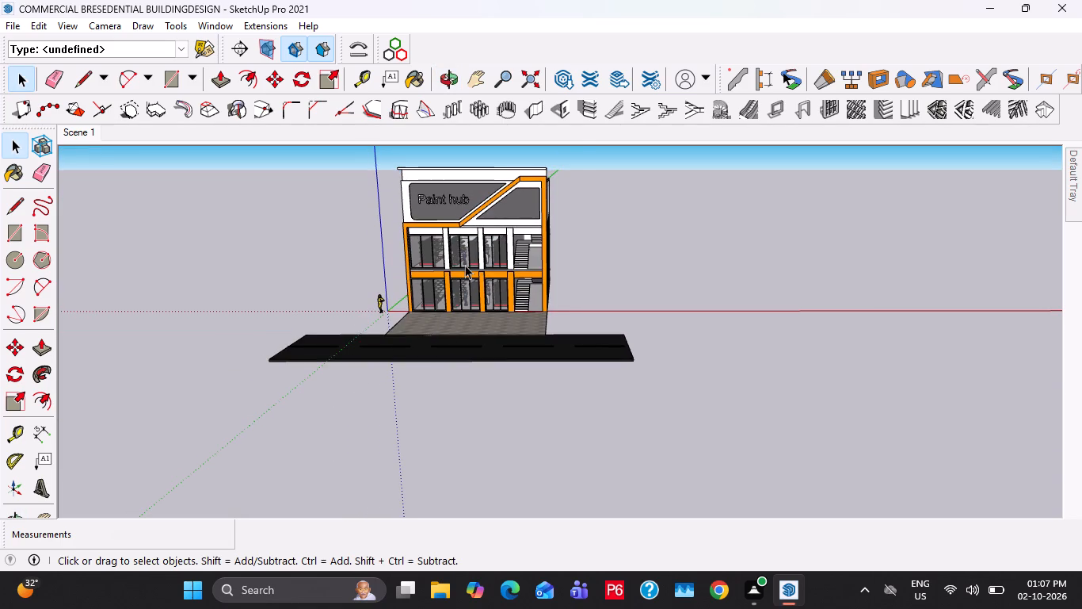
pyautogui.scroll(4, 465, 265)
pyautogui.moveTo(465, 264); pyautogui.dragTo(497, 270, button='middle')
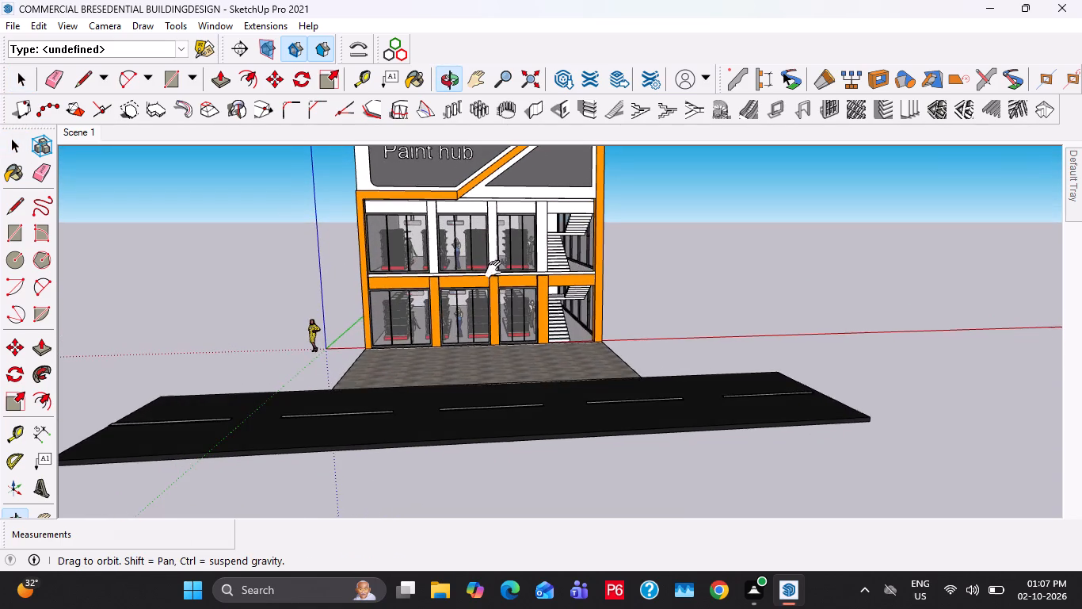
pyautogui.moveTo(497, 270); pyautogui.dragTo(464, 292, button='middle')
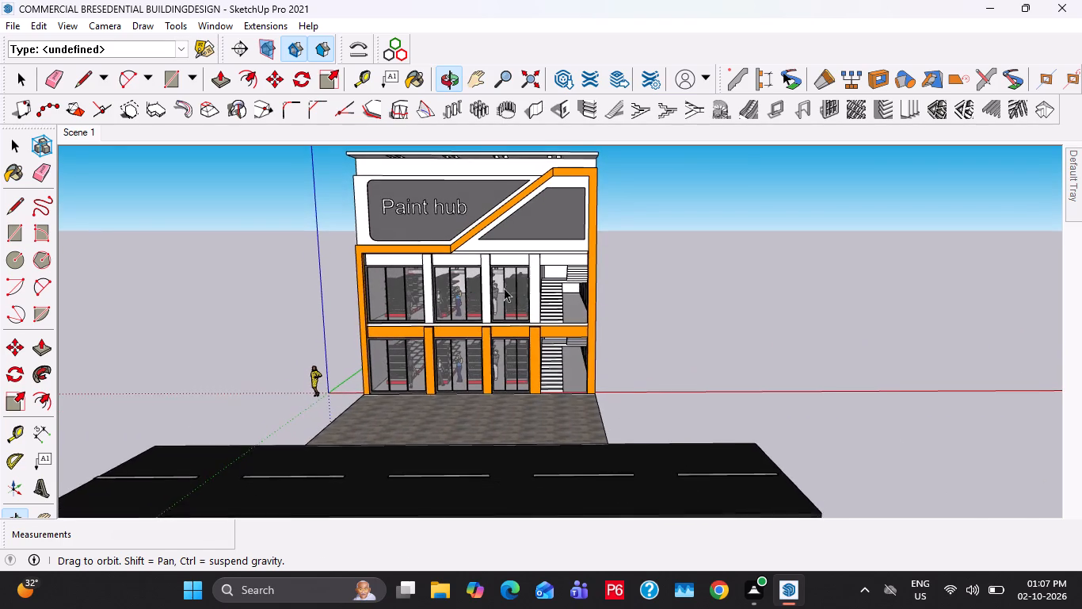
# Bring out the auto-hiding Default Tray and close it.
pyautogui.doubleClick(1077, 264)
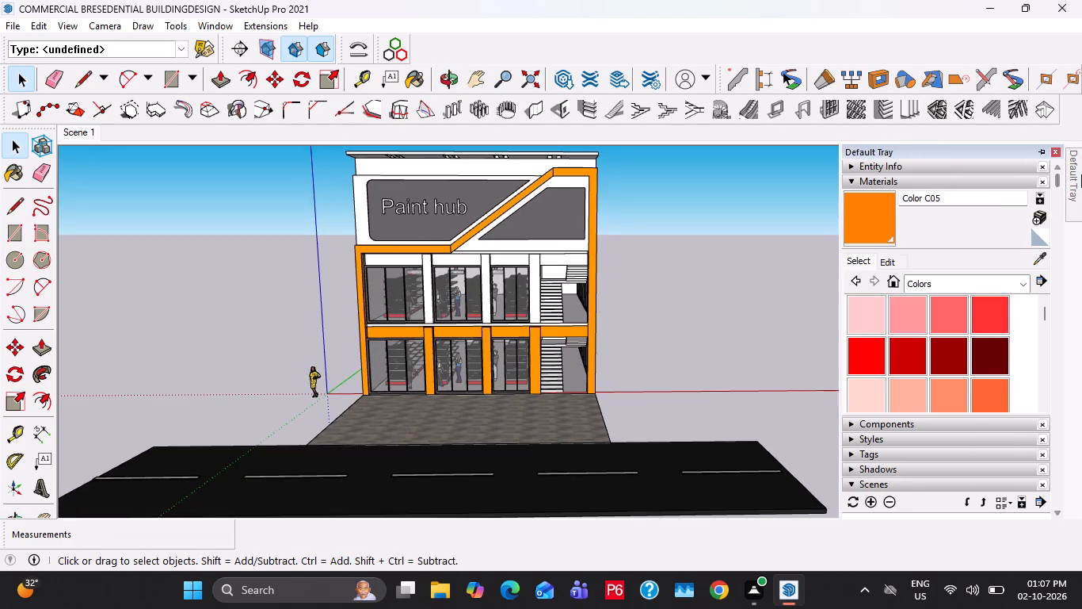
pyautogui.doubleClick(1072, 170)
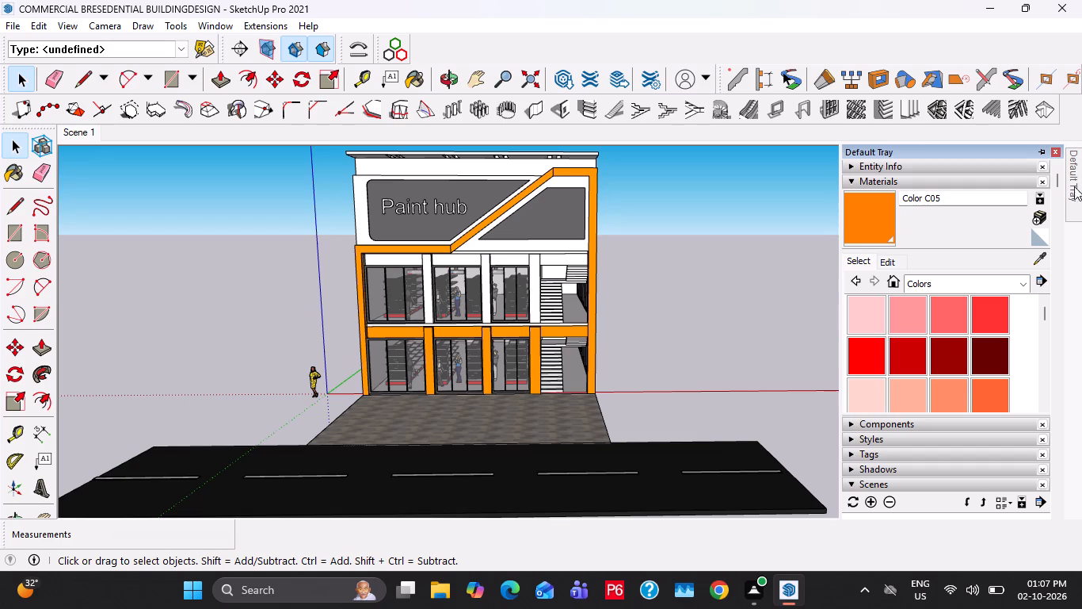
pyautogui.rightClick(1077, 182)
pyautogui.scroll(-5, 961, 217)
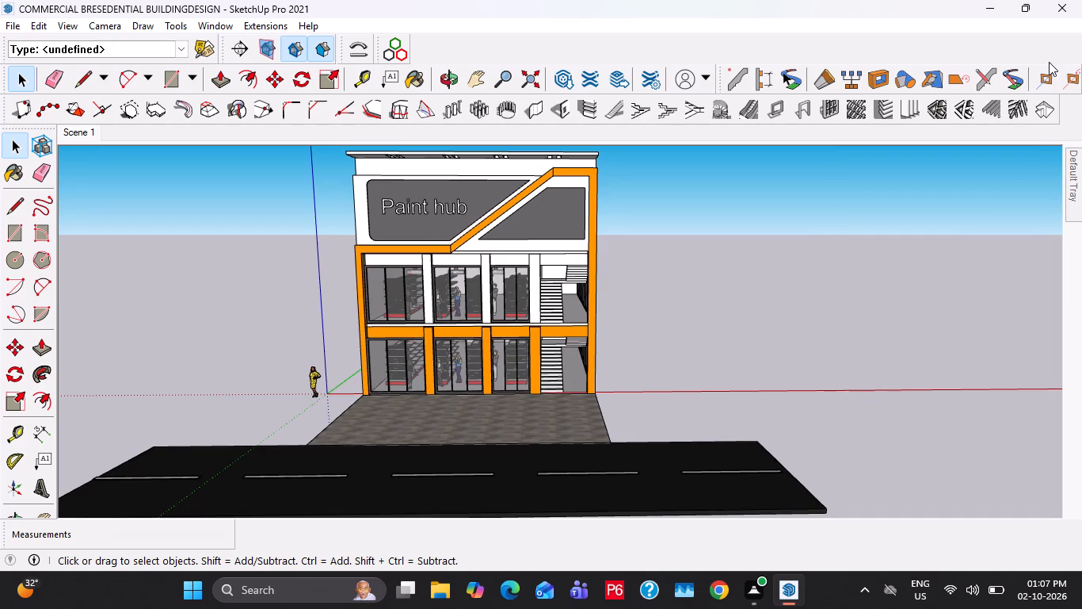
pyautogui.doubleClick(1072, 213)
pyautogui.tripleClick(1068, 245)
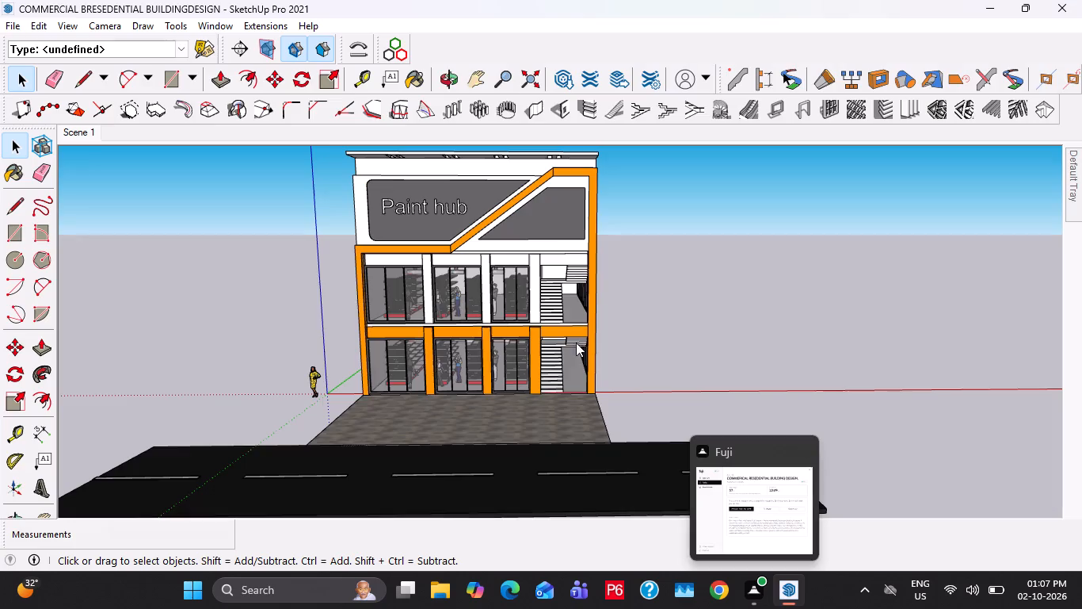
pyautogui.scroll(6, 691, 400)
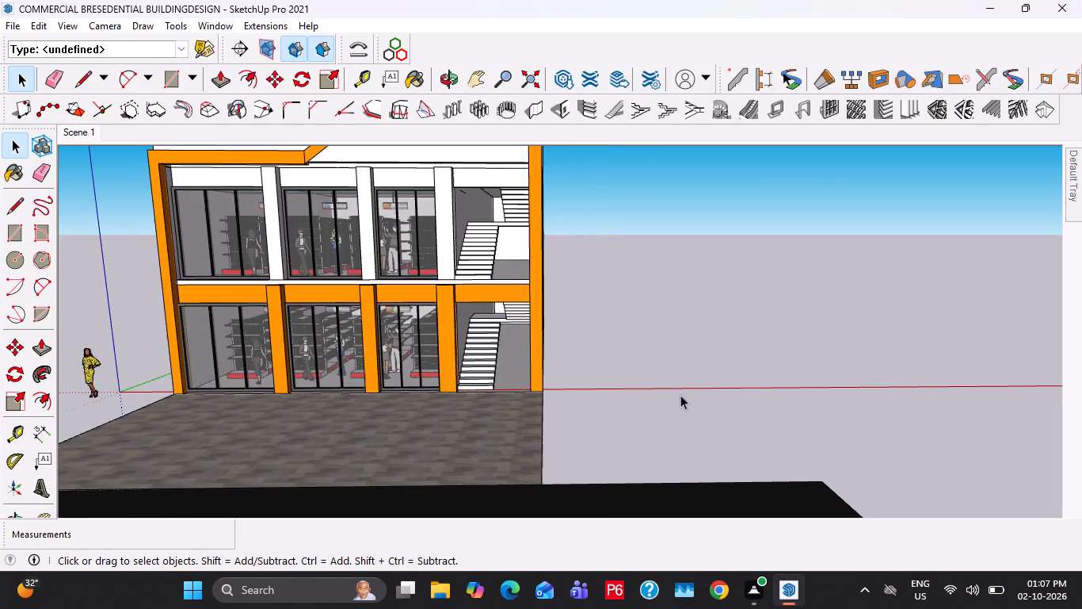
pyautogui.scroll(-6, 680, 395)
pyautogui.rightClick(1081, 172)
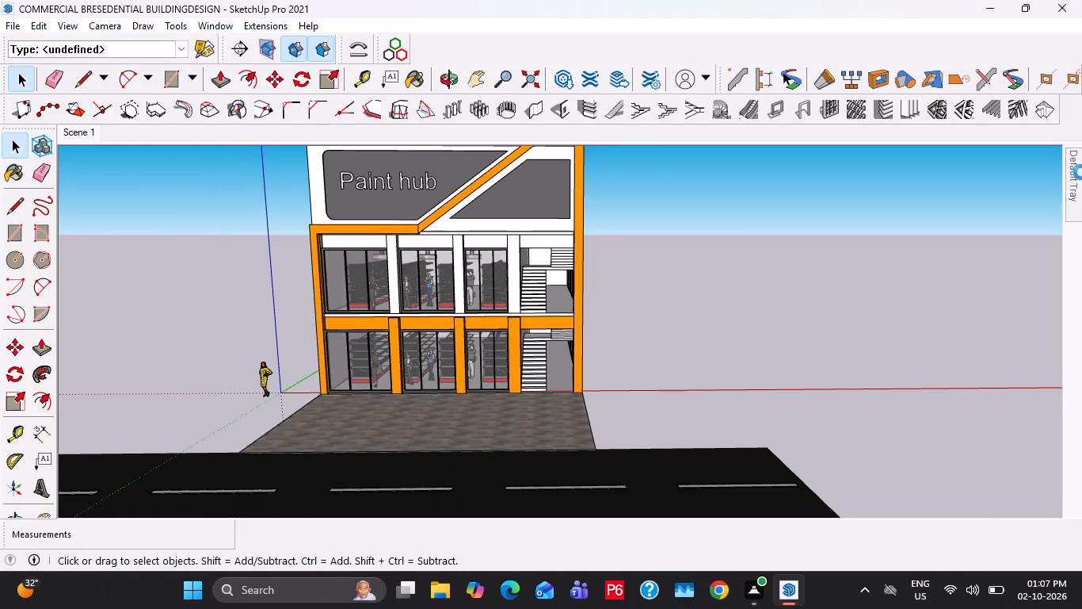
pyautogui.rightClick(1073, 184)
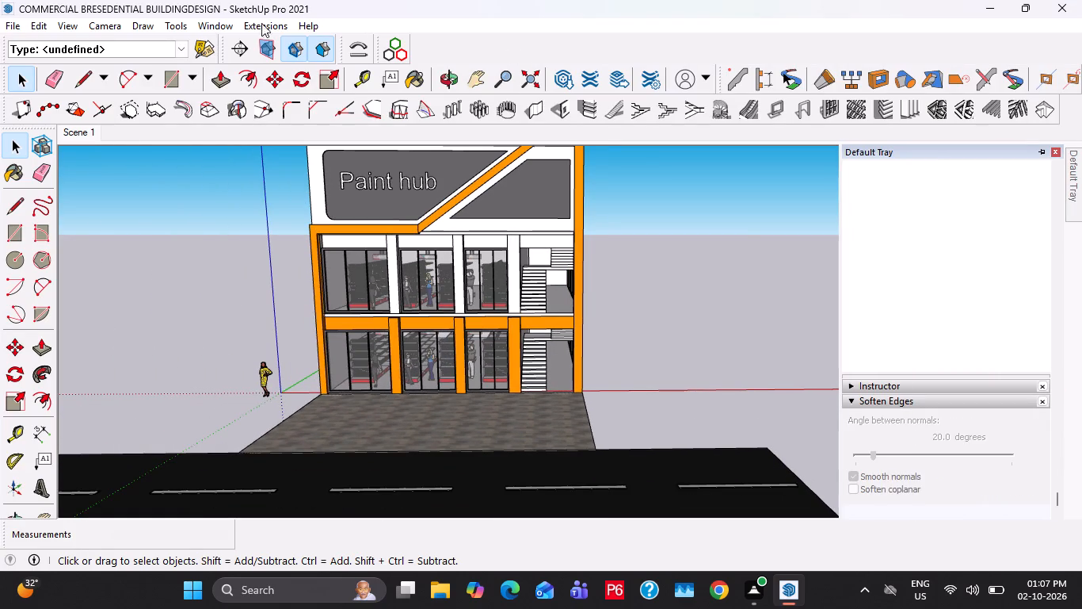
pyautogui.click(259, 24)
pyautogui.click(1057, 152)
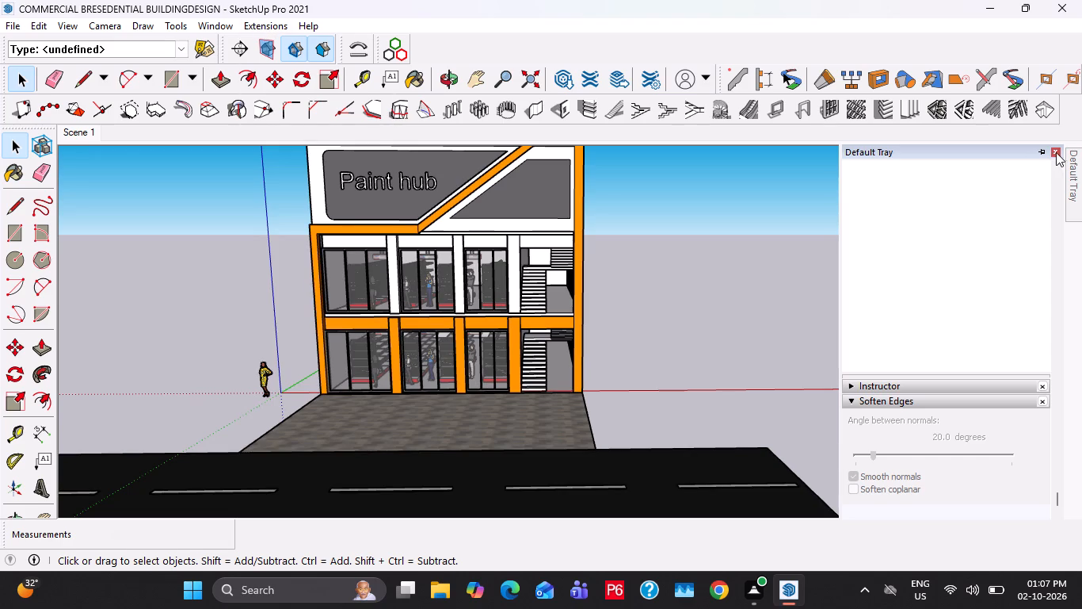
pyautogui.click(1054, 151)
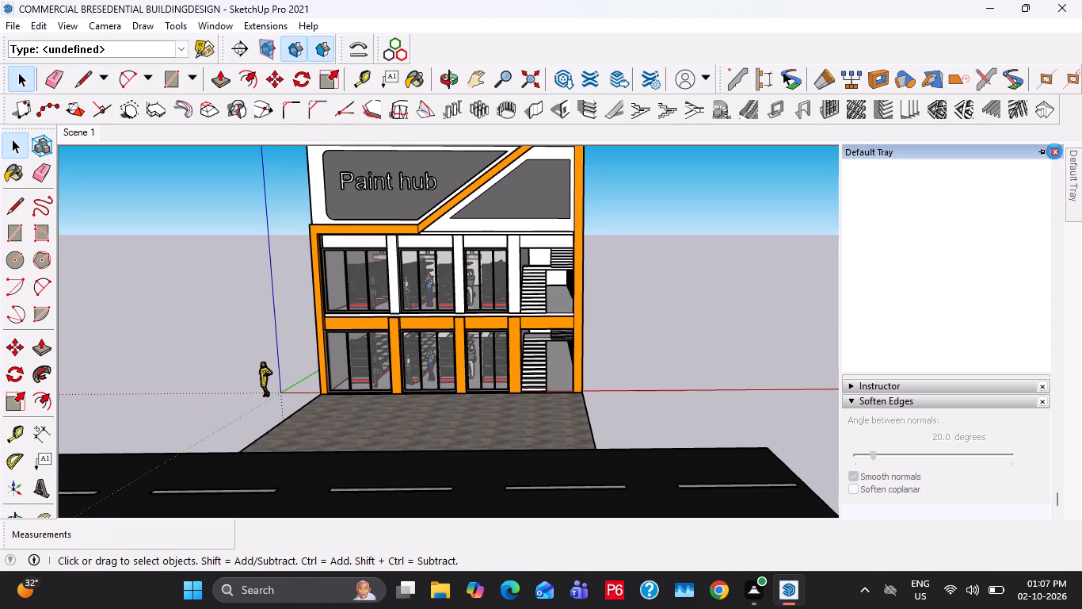
# Show the Default Tray again so it is docked beside the model.
pyautogui.scroll(-6, 701, 310)
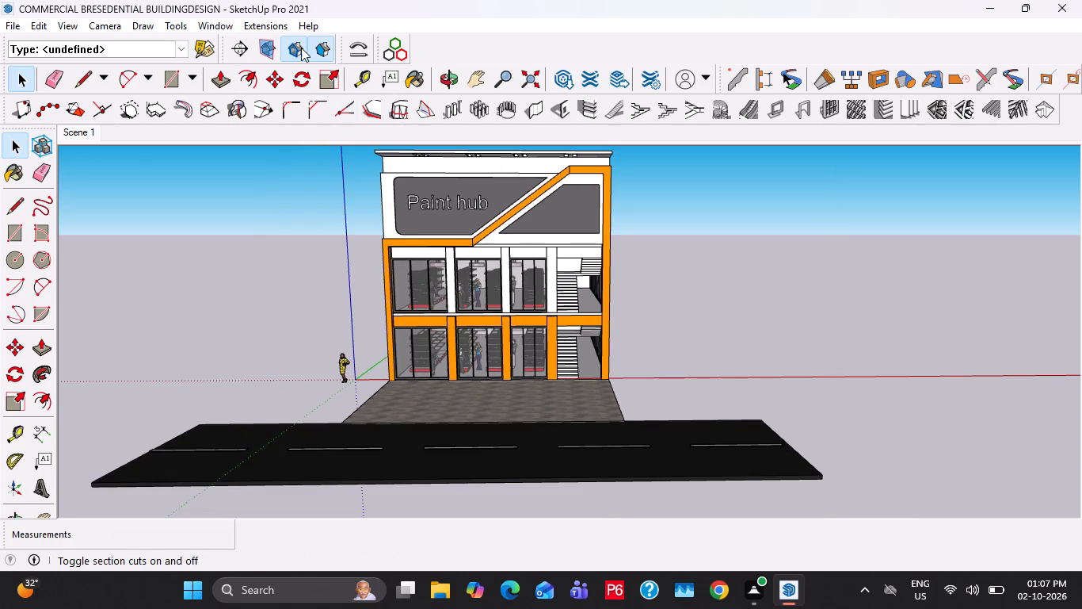
pyautogui.click(279, 26)
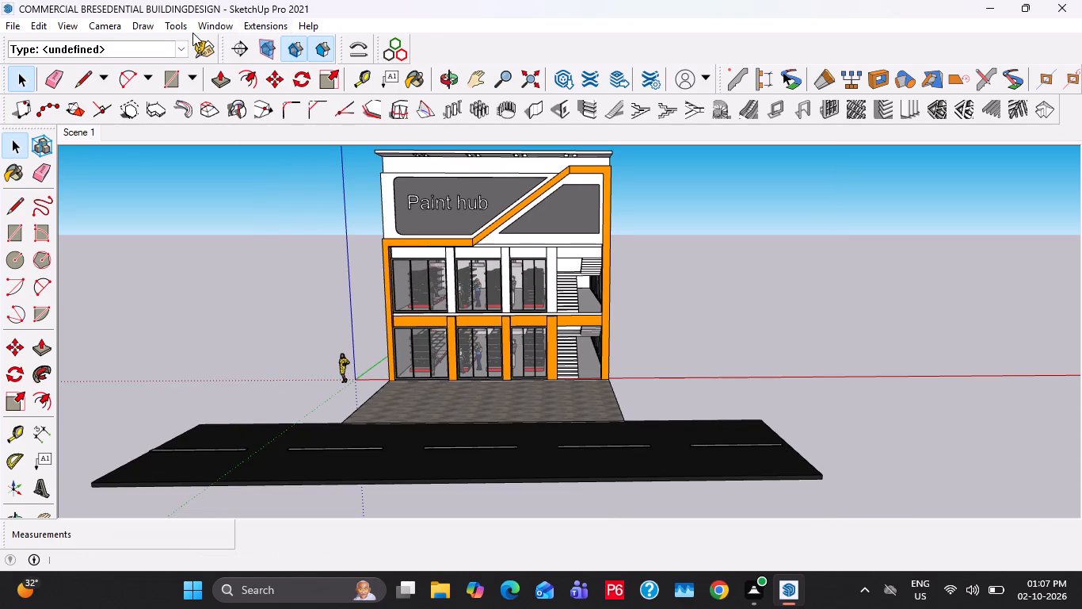
pyautogui.click(294, 33)
pyautogui.click(296, 40)
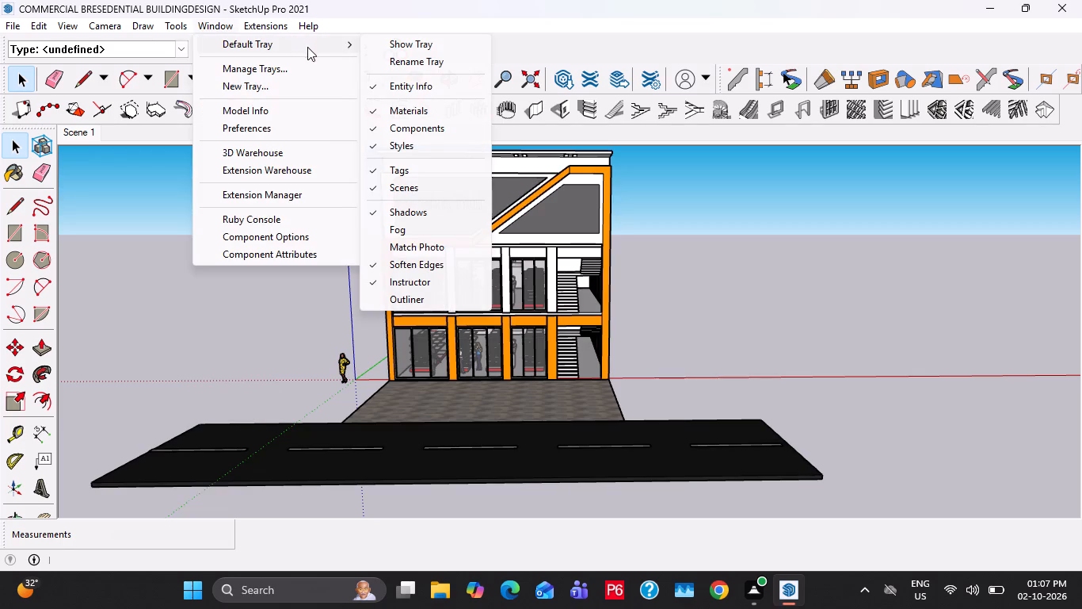
pyautogui.click(379, 43)
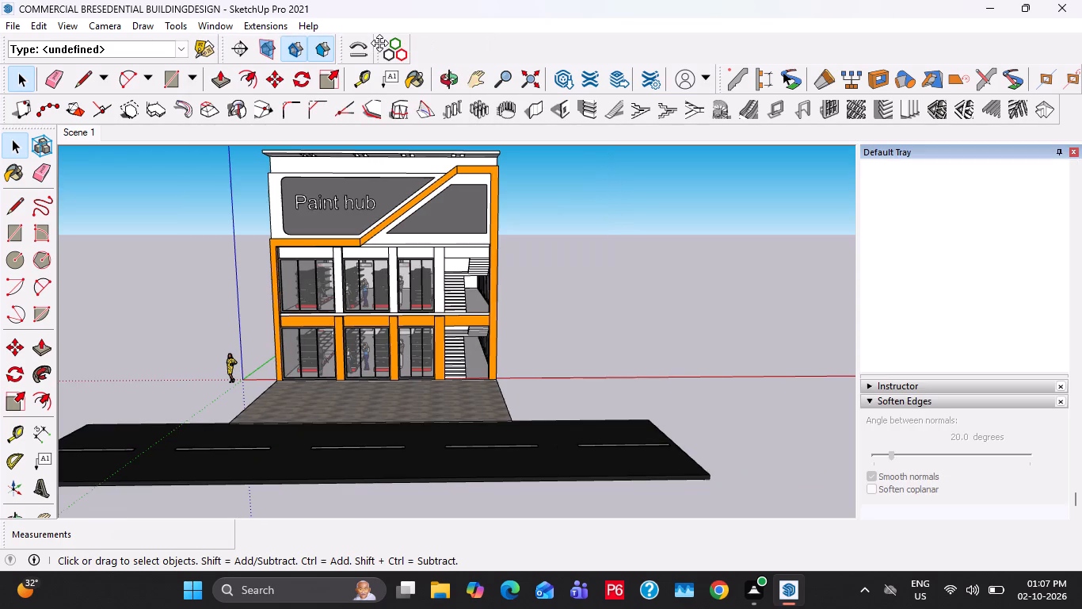
# Extrude the side face of the paved forecourt nearest the scale figure outward by 1'6".
pyautogui.scroll(-2, 313, 274)
pyautogui.scroll(-5, 396, 276)
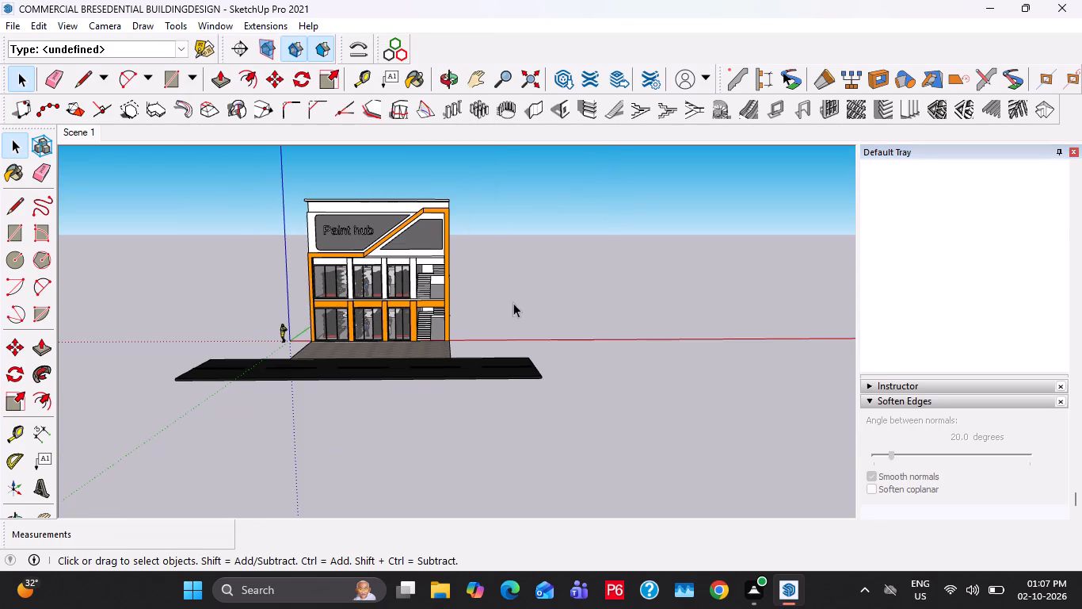
pyautogui.scroll(7, 1026, 369)
pyautogui.scroll(6, 443, 237)
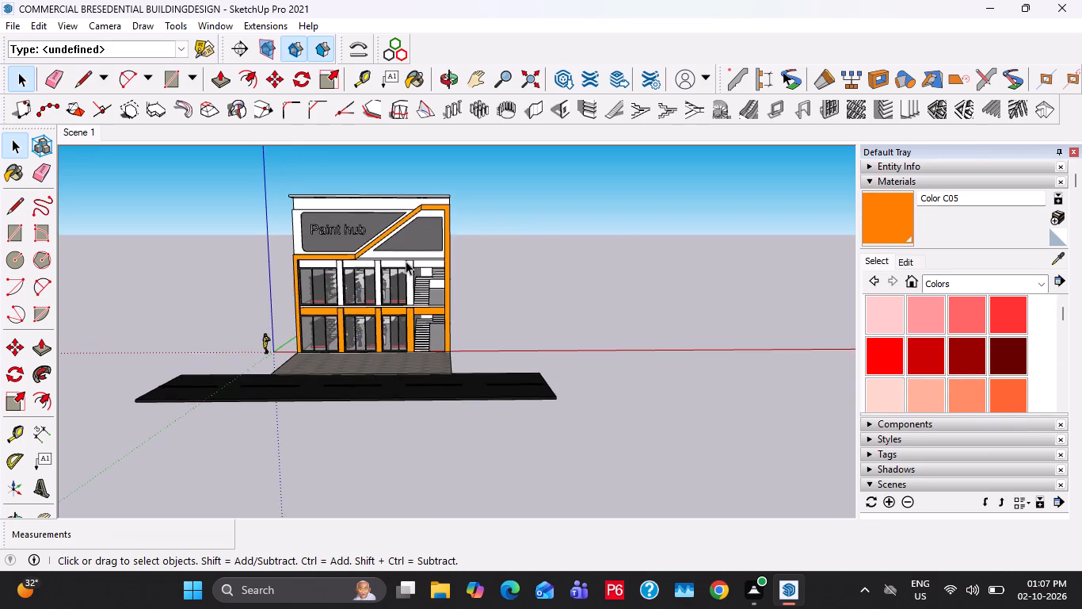
pyautogui.scroll(8, 406, 261)
pyautogui.scroll(5, 381, 401)
pyautogui.keyDown('shift'); pyautogui.moveTo(346, 442); pyautogui.dragTo(554, 363, button='middle'); pyautogui.keyUp('shift')
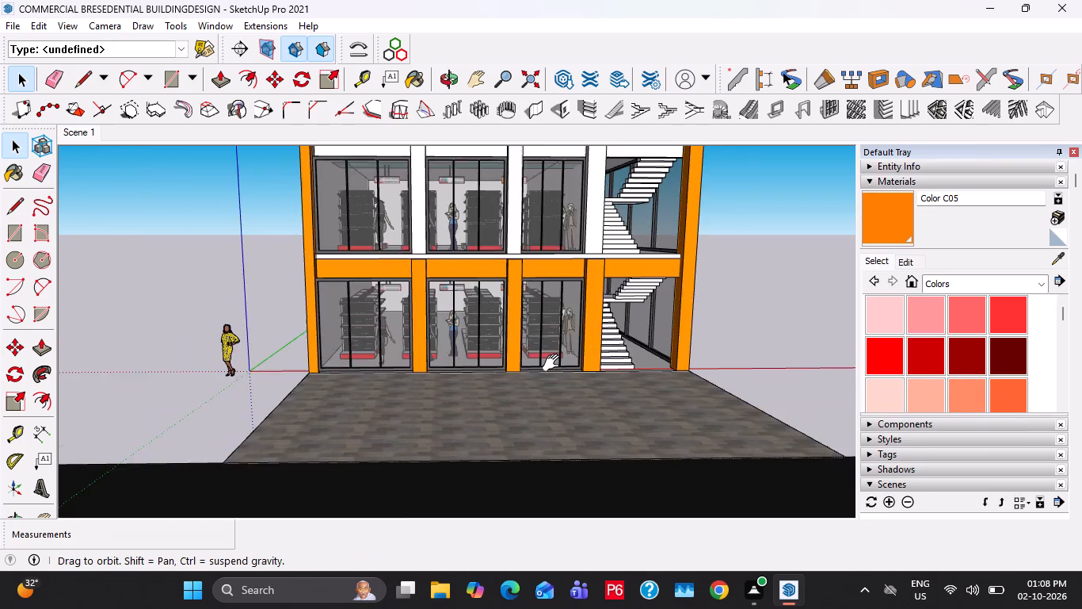
pyautogui.keyDown('shift'); pyautogui.moveTo(554, 363); pyautogui.dragTo(832, 472, button='middle'); pyautogui.keyUp('shift')
pyautogui.scroll(6, 538, 448)
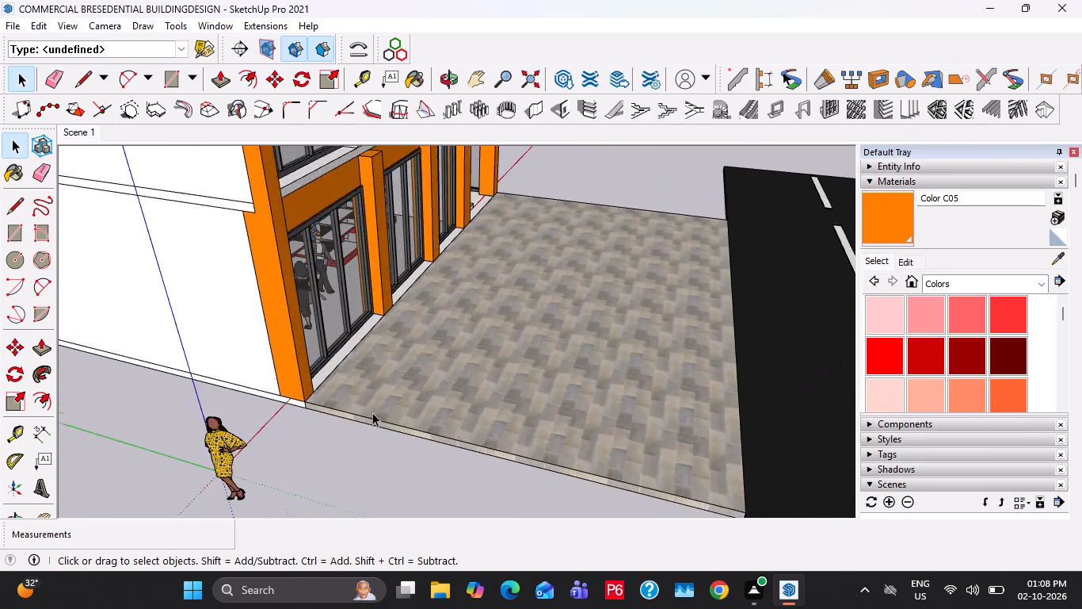
pyautogui.scroll(9, 372, 412)
pyautogui.doubleClick(368, 405)
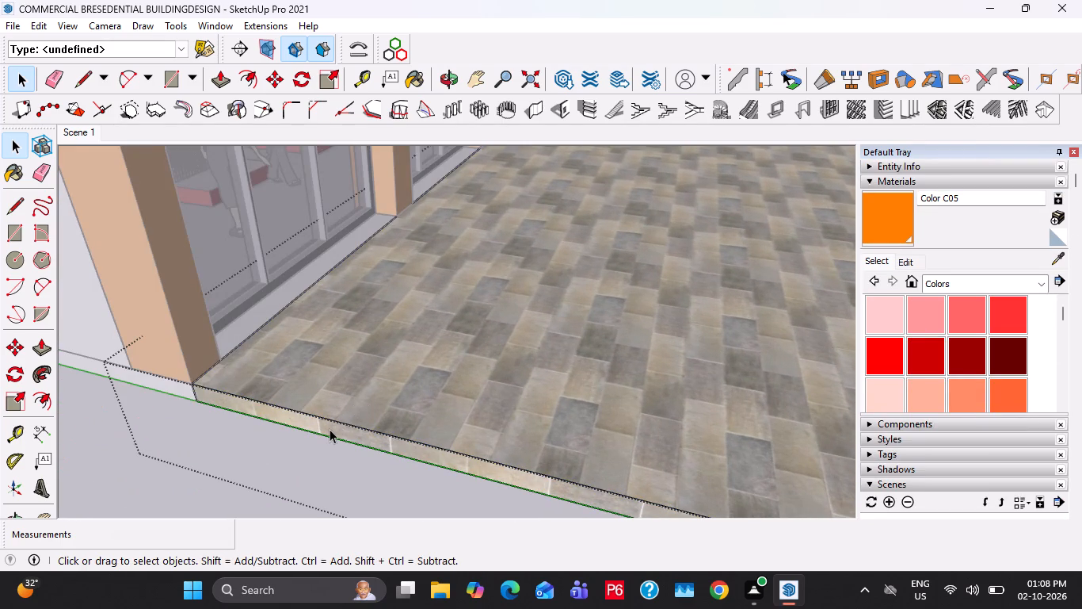
pyautogui.click(330, 429)
pyautogui.press('p')
pyautogui.click(330, 429)
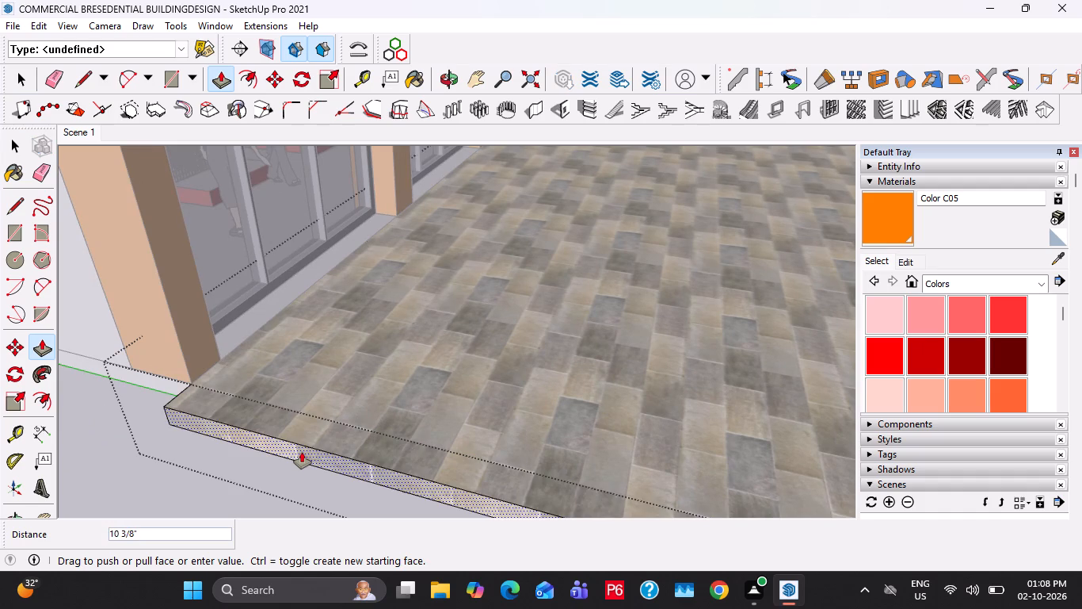
pyautogui.write('1\'6"')
pyautogui.press('Return')
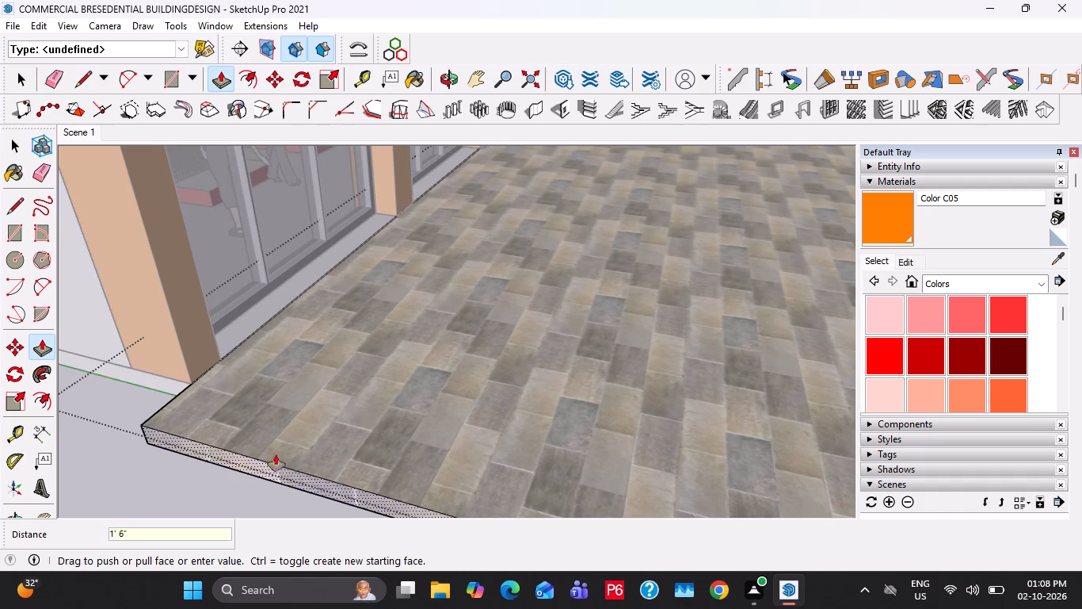
# Copy the extended forecourt's outer top edge 1'6" inward to divide off a narrow side strip.
pyautogui.press('m')
pyautogui.press('space')
pyautogui.click(262, 462)
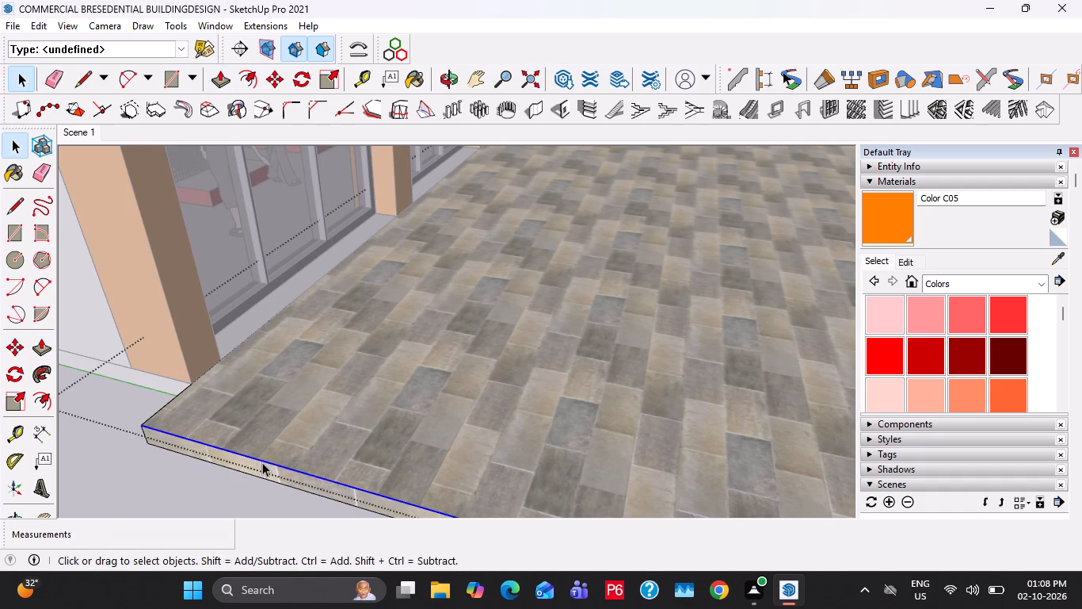
pyautogui.press('m')
pyautogui.click(269, 458)
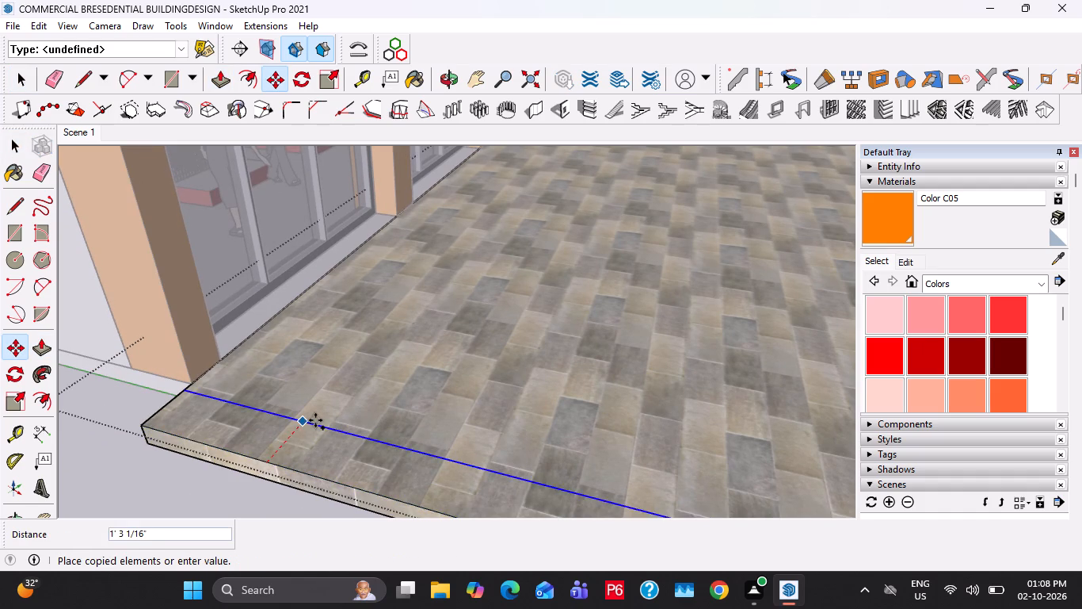
pyautogui.write('1\'6"')
pyautogui.press('Return')
pyautogui.press('space')
pyautogui.press('space')
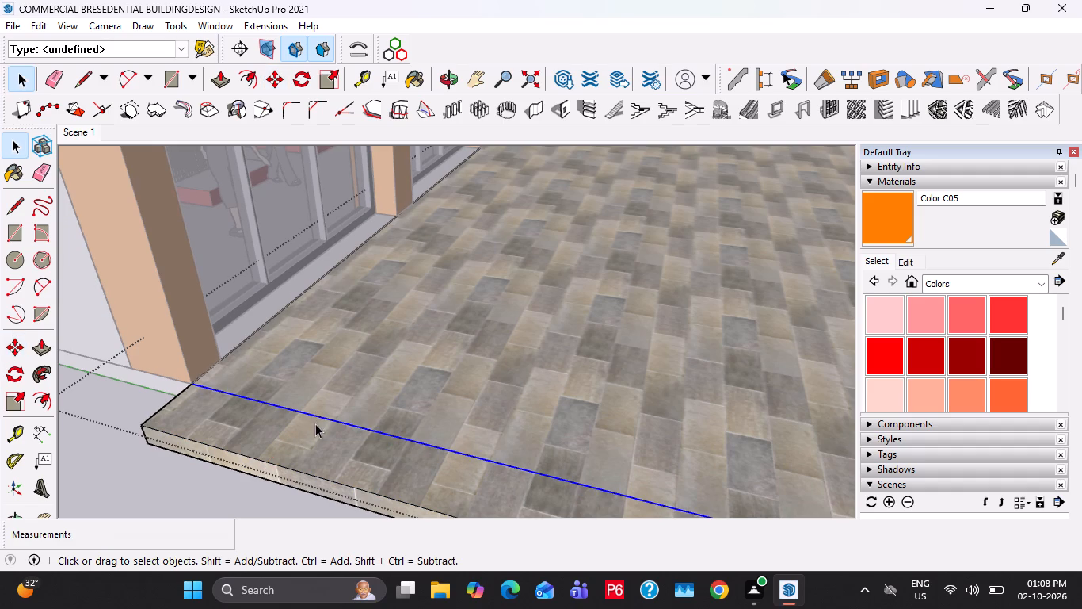
# Offset the side strip's top face outline 1" inward to form a thin rim.
pyautogui.click(316, 438)
pyautogui.scroll(2, 301, 462)
pyautogui.press('g')
pyautogui.press('f')
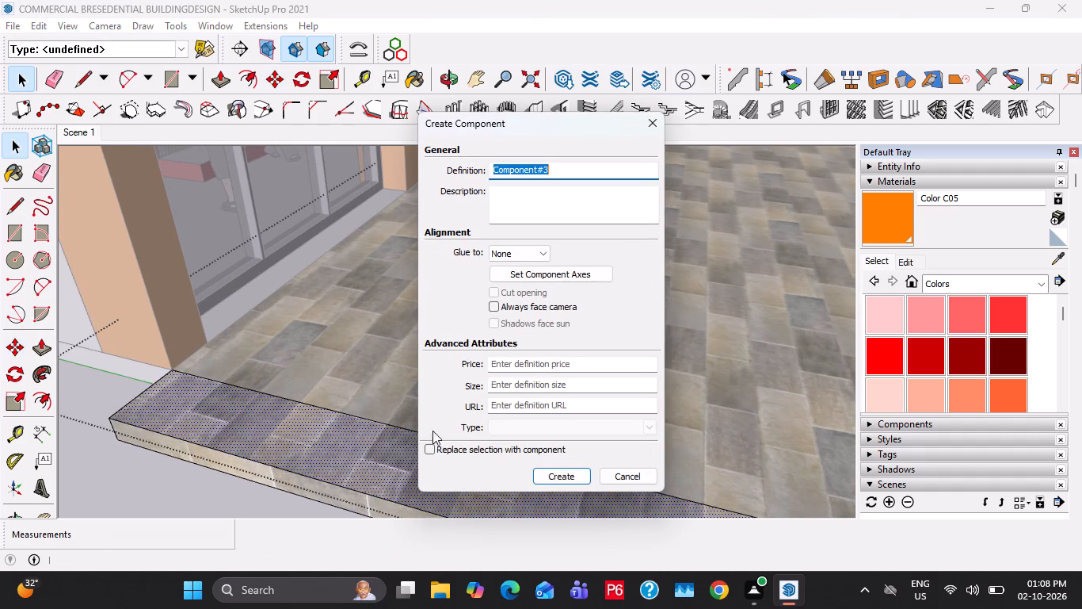
pyautogui.click(620, 481)
pyautogui.press('f')
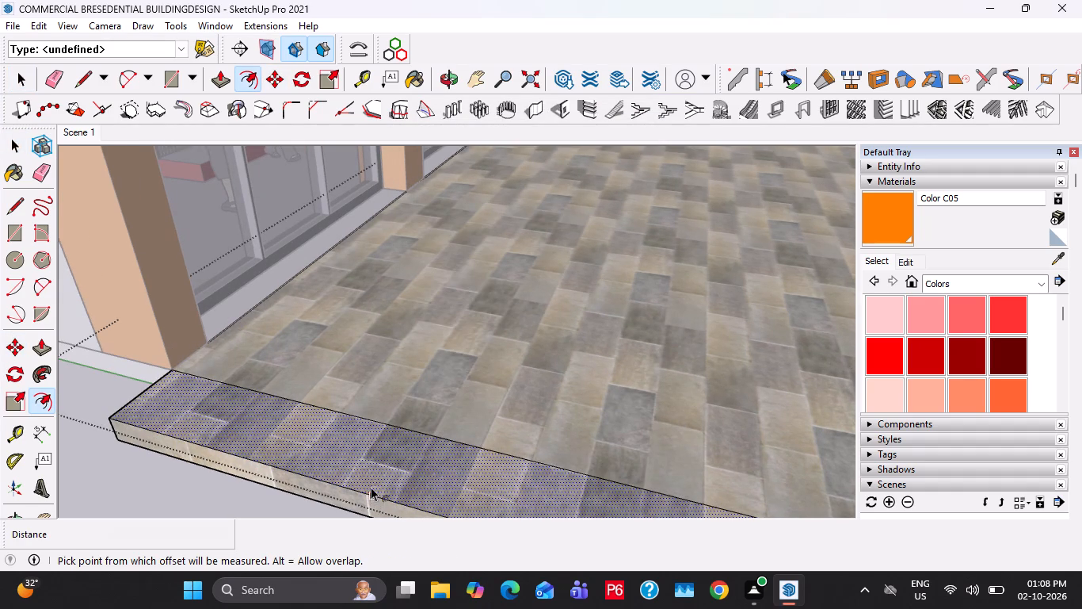
pyautogui.click(371, 487)
pyautogui.write('1"')
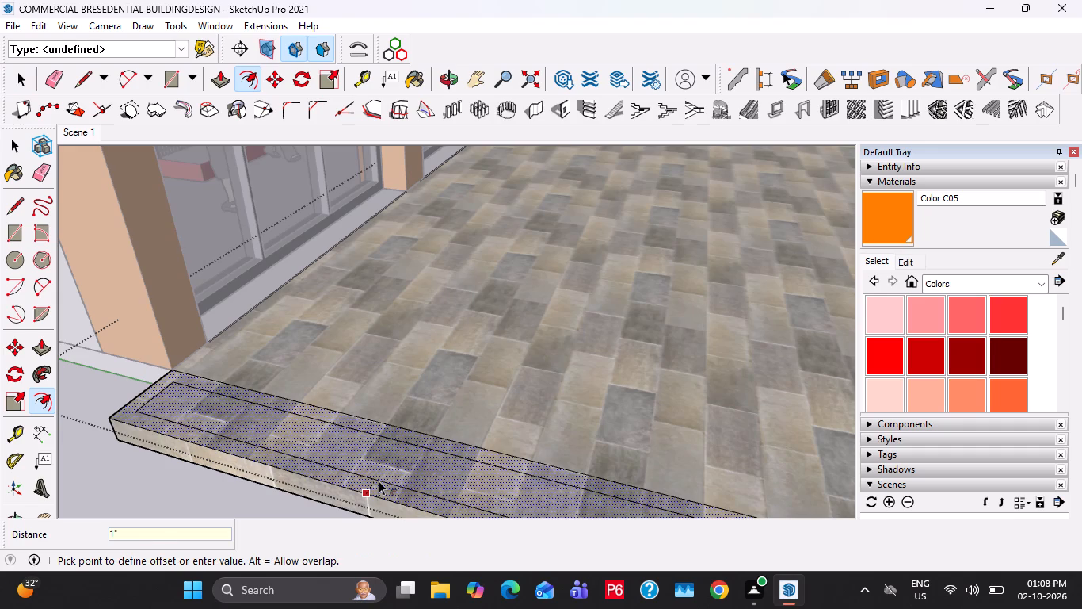
pyautogui.press('Return')
pyautogui.press('space')
# Raise the side strip's inner face and its surrounding rim by 1'.
pyautogui.click(385, 459)
pyautogui.press('p')
pyautogui.click(385, 459)
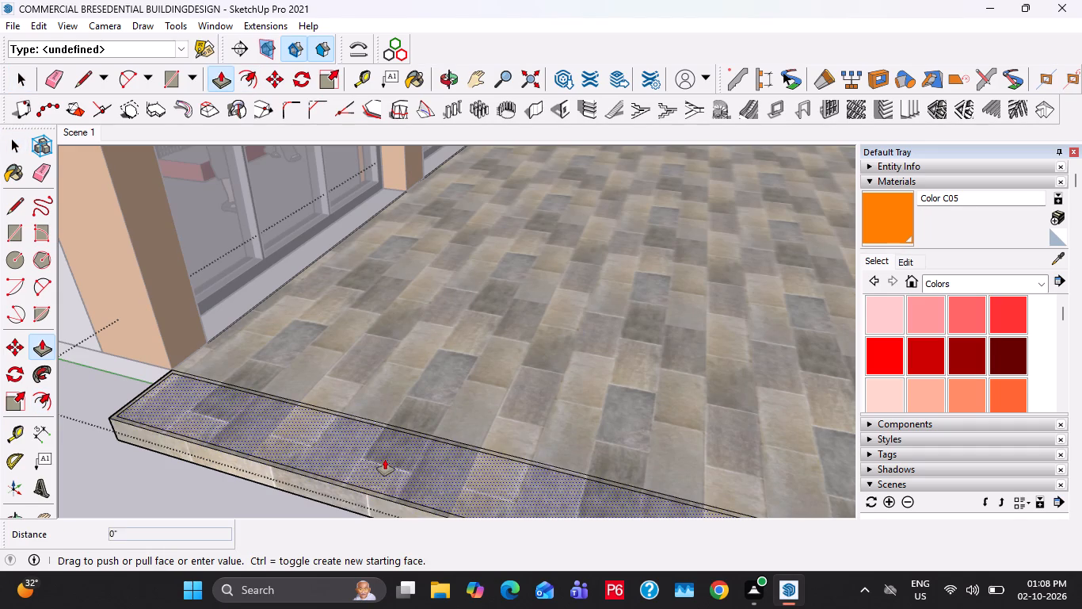
pyautogui.write("1'")
pyautogui.press('Return')
pyautogui.doubleClick(372, 492)
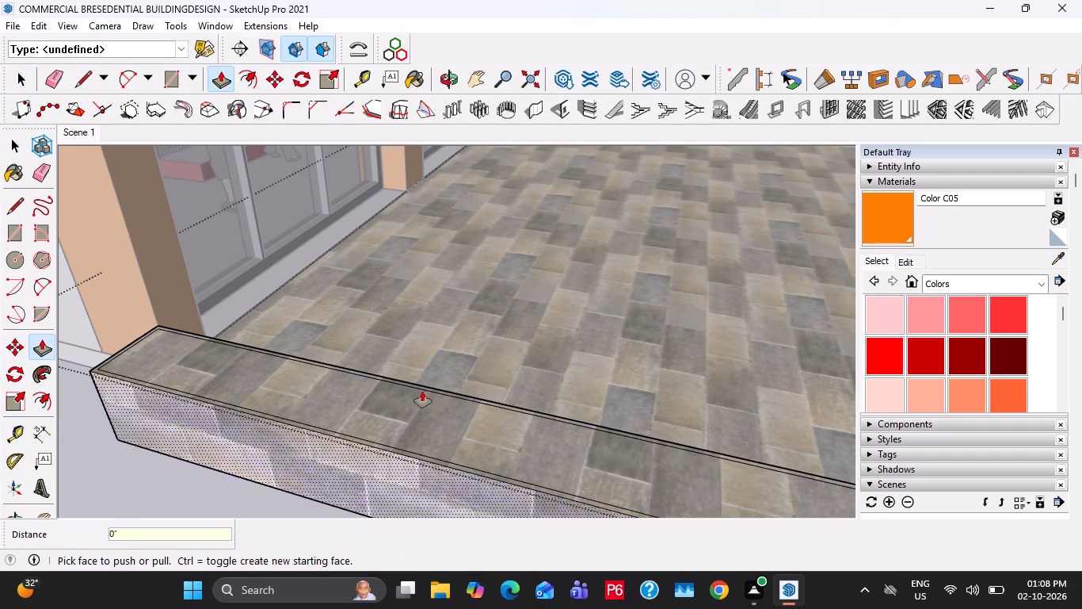
# Push the raised strip's inner face down 1' to hollow it into a planter trough, and leave the forecourt group.
pyautogui.moveTo(466, 353); pyautogui.dragTo(245, 403, button='middle')
pyautogui.click(299, 349)
pyautogui.write("1'")
pyautogui.press('Return')
pyautogui.moveTo(328, 380); pyautogui.dragTo(82, 337, button='middle')
pyautogui.scroll(-6, 534, 301)
pyautogui.press('space')
pyautogui.scroll(-3, 534, 304)
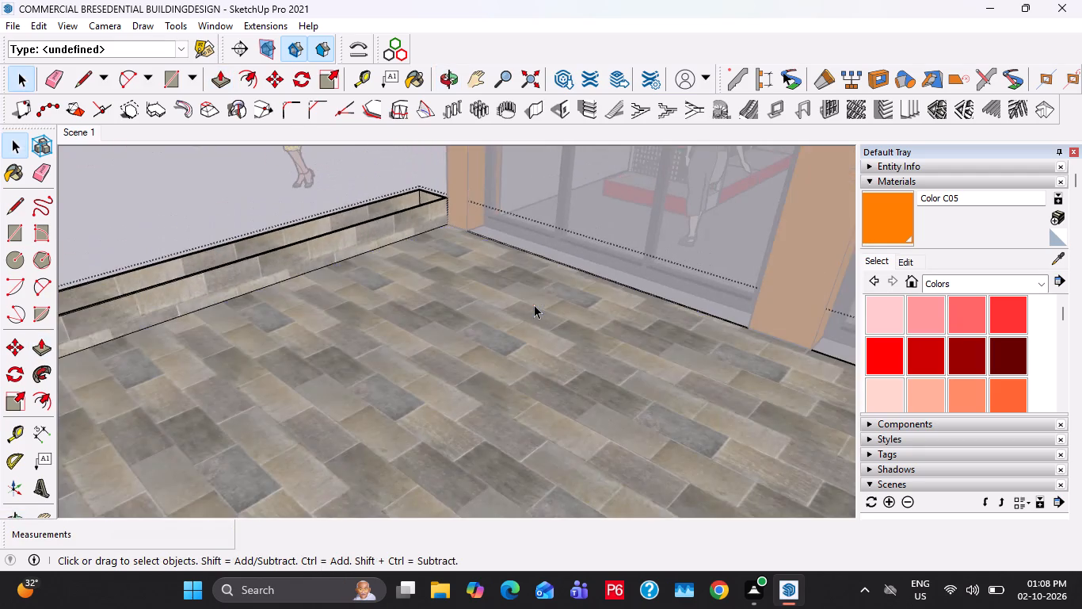
pyautogui.scroll(-4, 534, 304)
pyautogui.press('space')
pyautogui.press('space')
pyautogui.scroll(3, 448, 278)
pyautogui.press('Escape')
pyautogui.press('space')
pyautogui.scroll(-4, 466, 270)
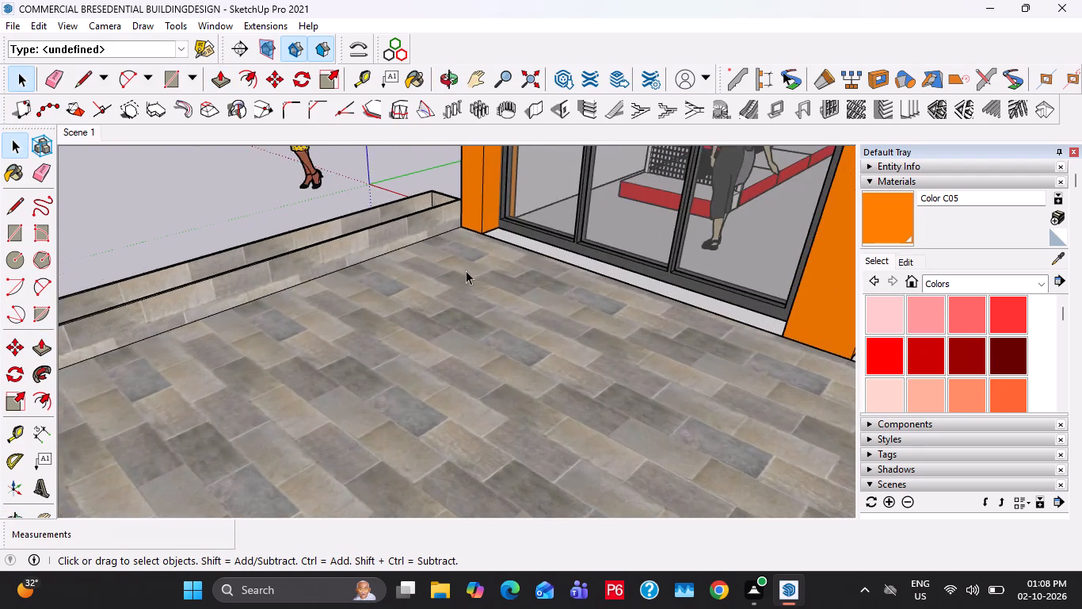
# Set the standard Front view, frame the whole building with its forecourt and road, and add it as a new scene.
pyautogui.scroll(-2, 466, 270)
pyautogui.press('Escape')
pyautogui.scroll(-8, 474, 265)
pyautogui.press('Escape')
pyautogui.scroll(-13, 480, 261)
pyautogui.moveTo(480, 261); pyautogui.dragTo(618, 270, button='middle')
pyautogui.press('Escape')
pyautogui.press('Escape')
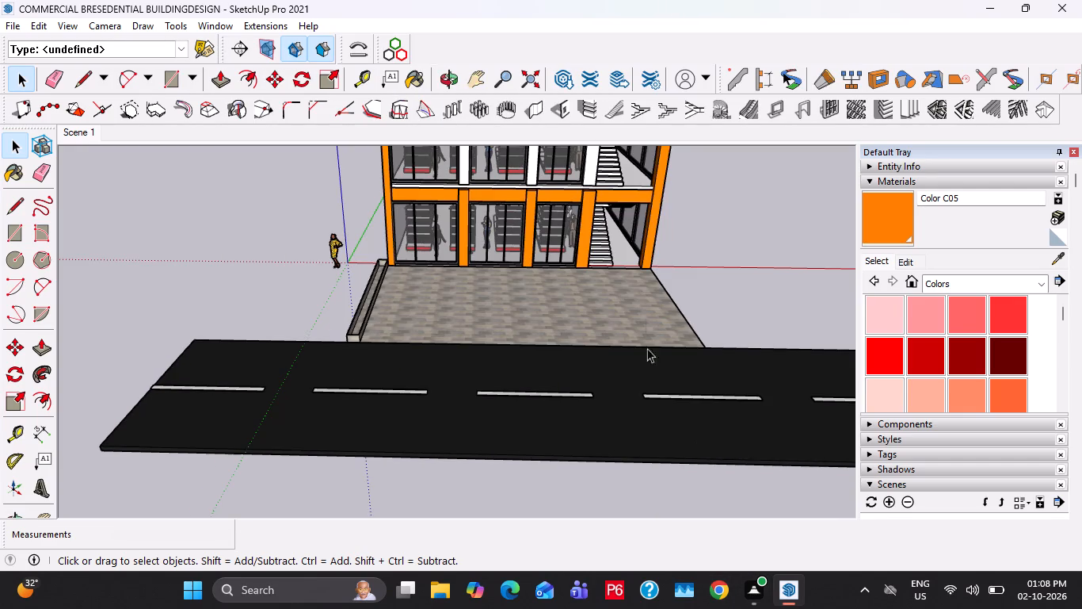
pyautogui.click(113, 21)
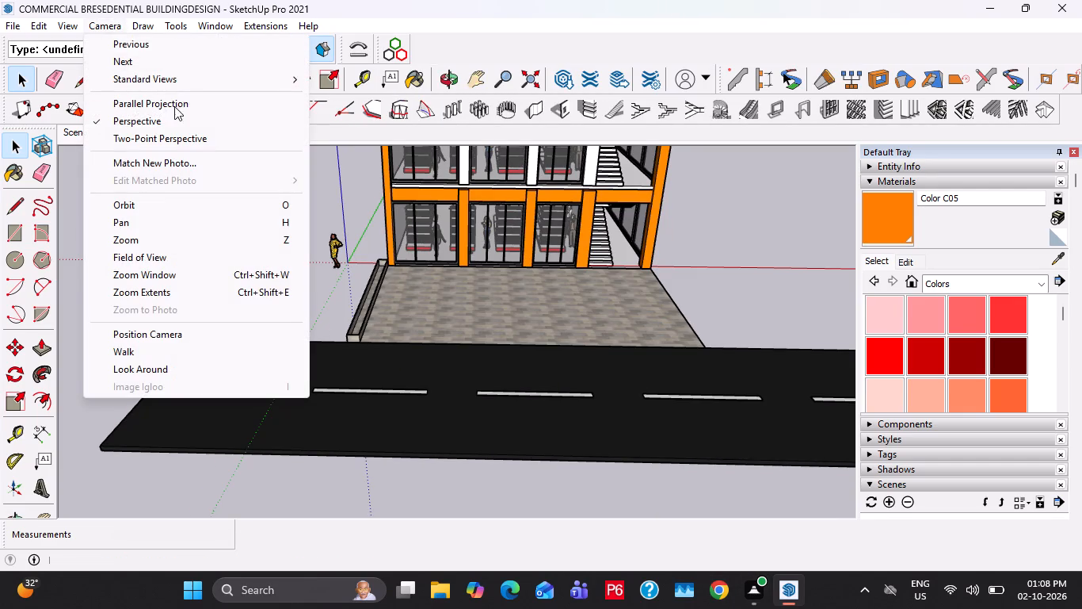
pyautogui.click(188, 80)
pyautogui.click(369, 114)
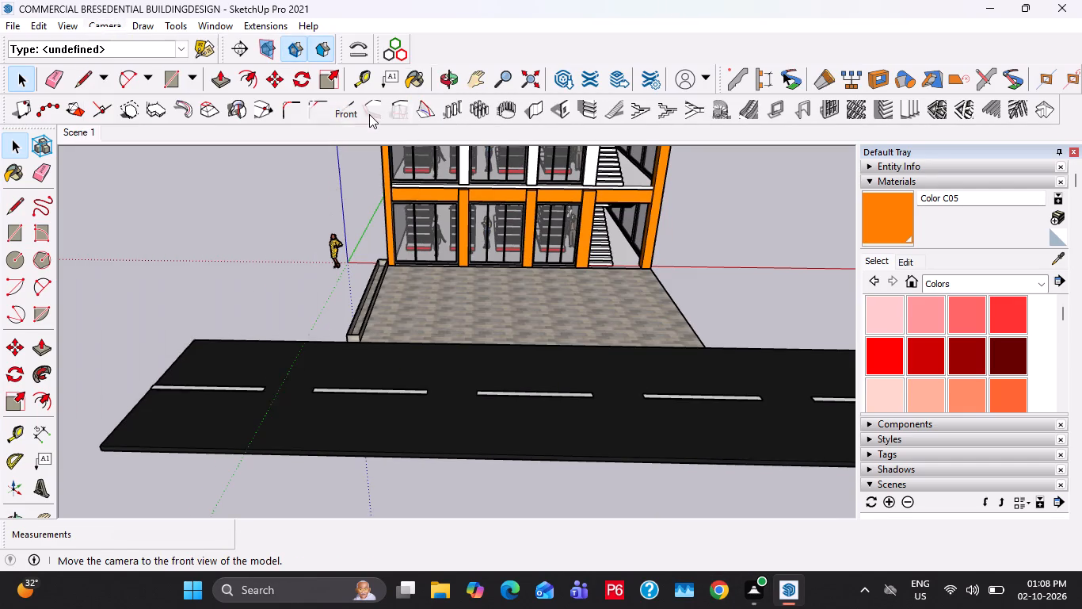
pyautogui.keyDown('shift'); pyautogui.moveTo(451, 343); pyautogui.dragTo(448, 371, button='middle'); pyautogui.keyUp('shift')
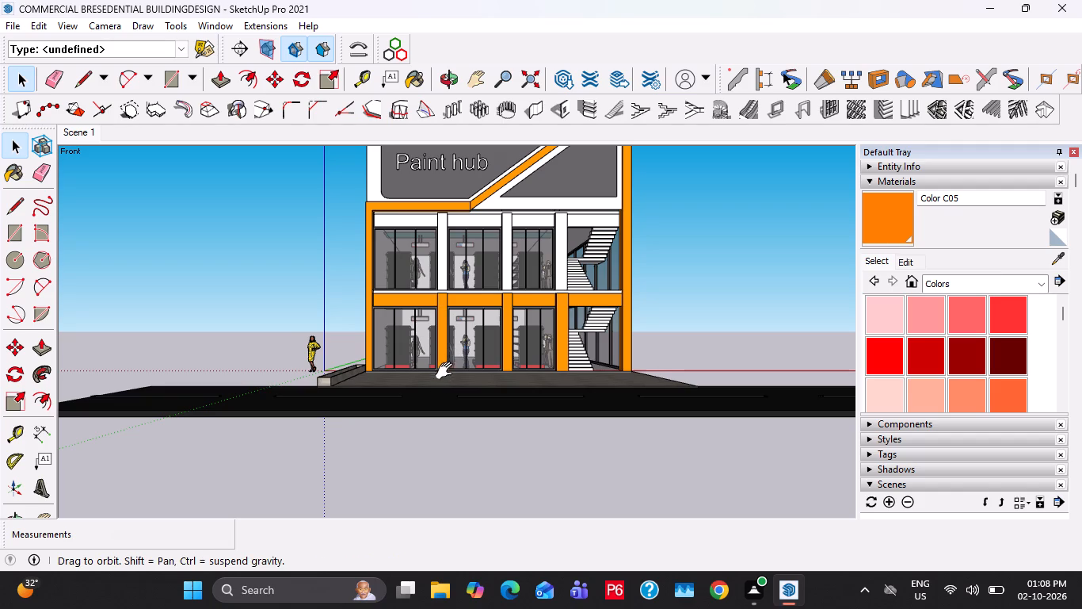
pyautogui.keyDown('shift'); pyautogui.moveTo(448, 371); pyautogui.dragTo(444, 396, button='middle'); pyautogui.keyUp('shift')
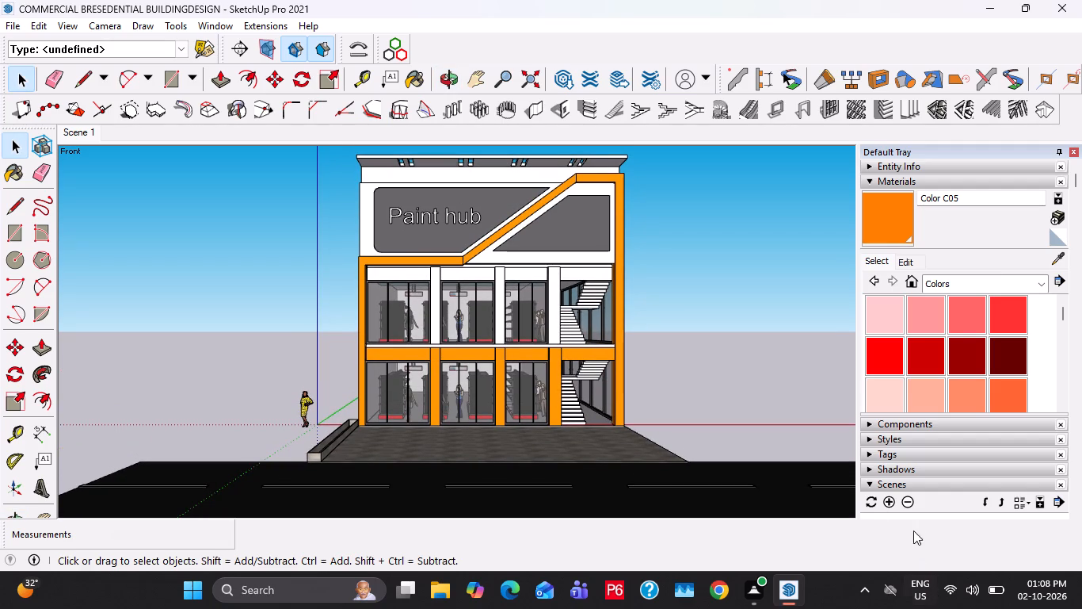
pyautogui.click(890, 504)
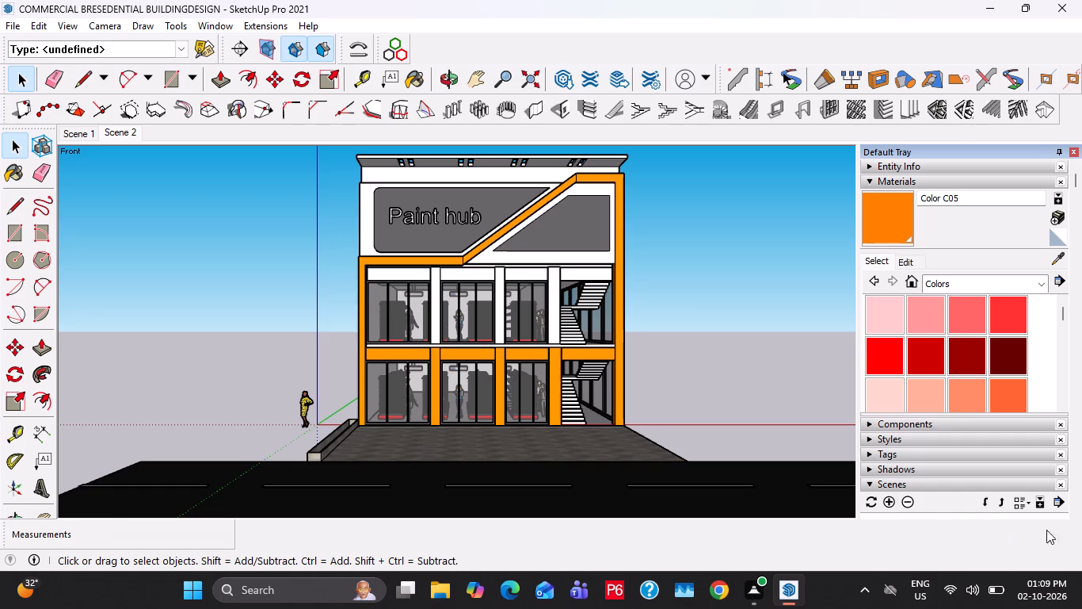
# Draw a rectangle about 4'1" by 1'5" on the smaller grey sign panel beyond the orange diagonal.
pyautogui.scroll(19, 523, 215)
pyautogui.keyDown('shift'); pyautogui.moveTo(622, 220); pyautogui.dragTo(593, 339, button='middle'); pyautogui.keyUp('shift')
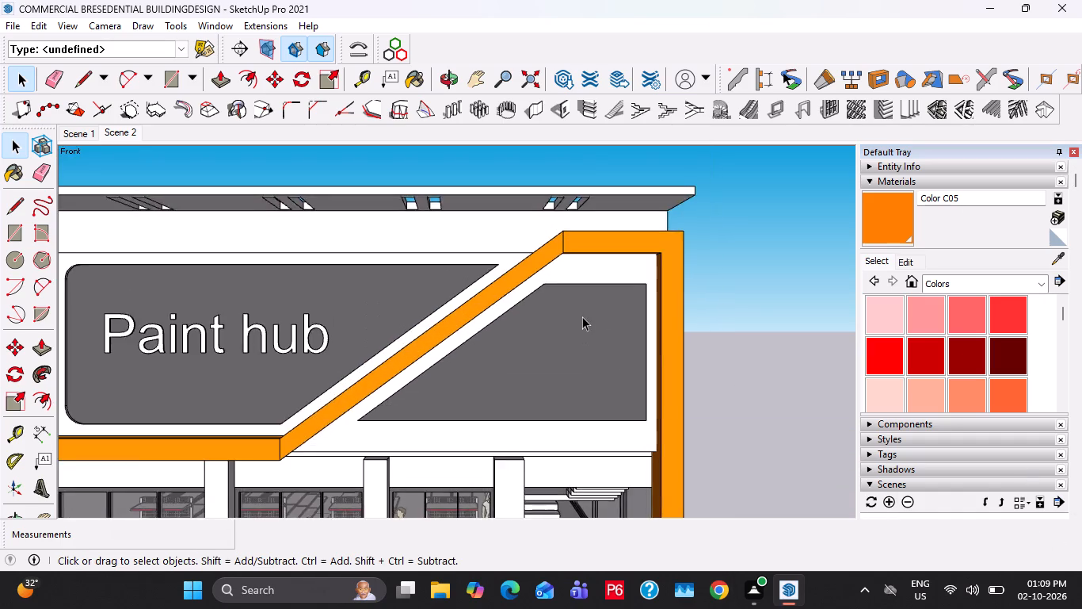
pyautogui.scroll(8, 580, 316)
pyautogui.press('r')
pyautogui.moveTo(534, 290); pyautogui.dragTo(543, 302)
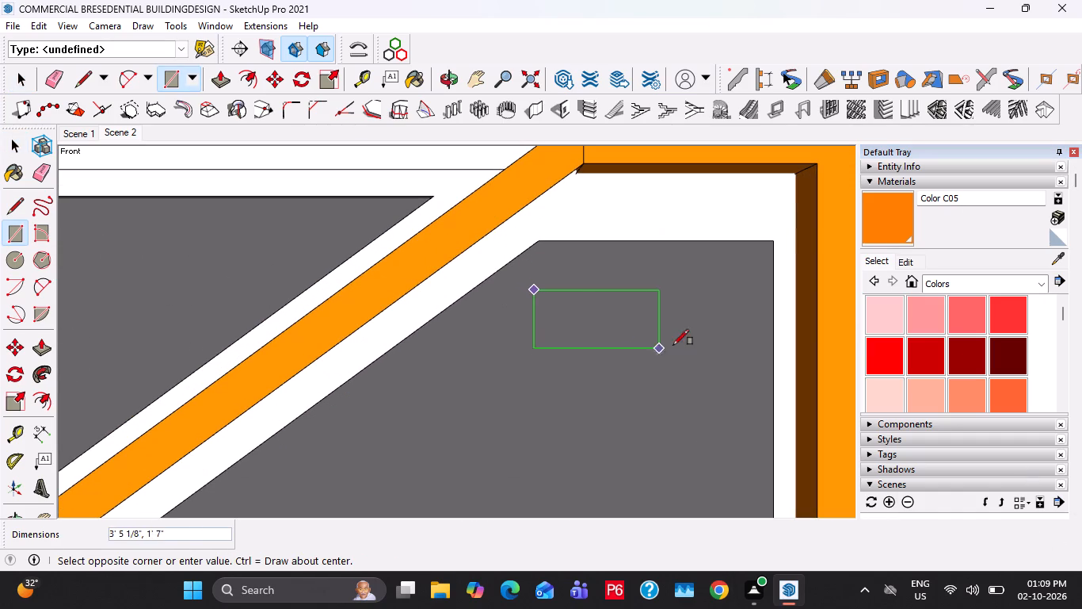
pyautogui.click(684, 343)
pyautogui.press('space')
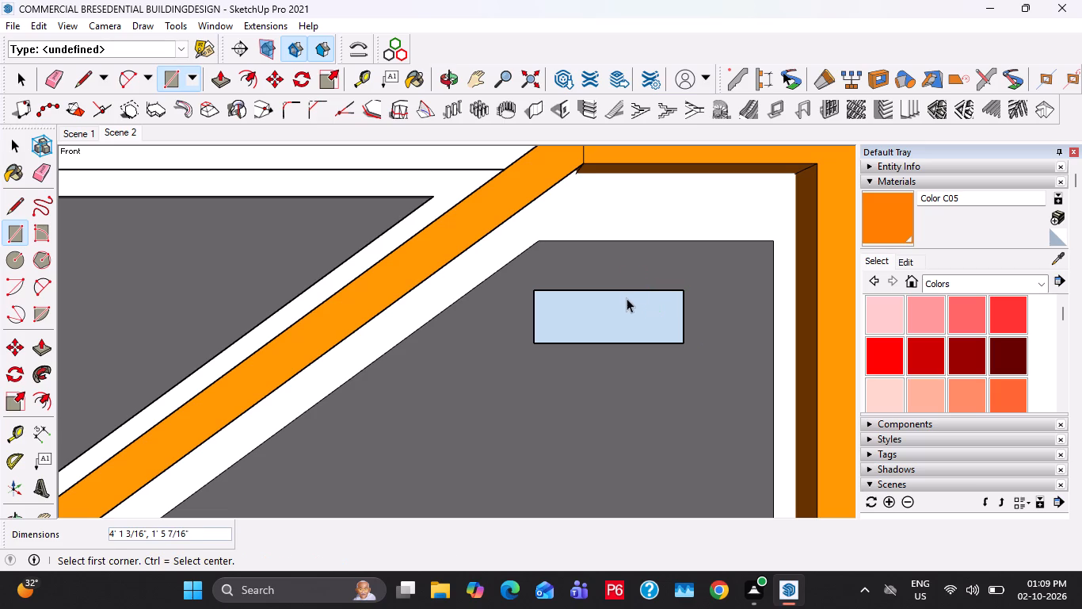
# Extrude the new sign rectangle 1" and make the resulting block a group.
pyautogui.press('p')
pyautogui.click(631, 316)
pyautogui.write('1"')
pyautogui.press('Return')
pyautogui.press('space')
pyautogui.tripleClick(631, 323)
pyautogui.rightClick(631, 323)
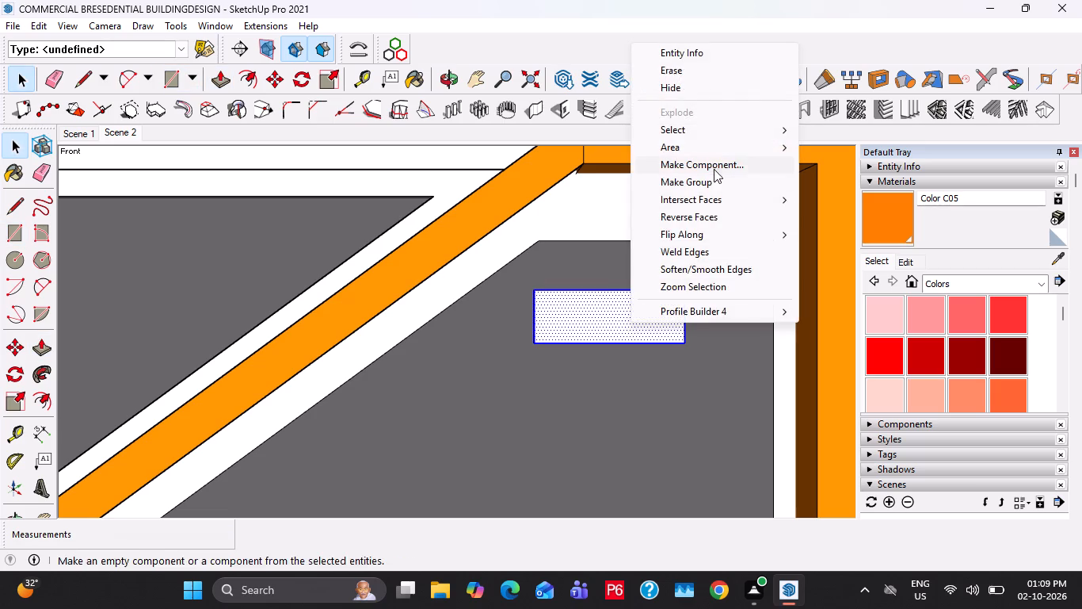
pyautogui.click(714, 188)
# Paint the grouped sign block with the pink Color A02.
pyautogui.click(929, 310)
pyautogui.click(646, 312)
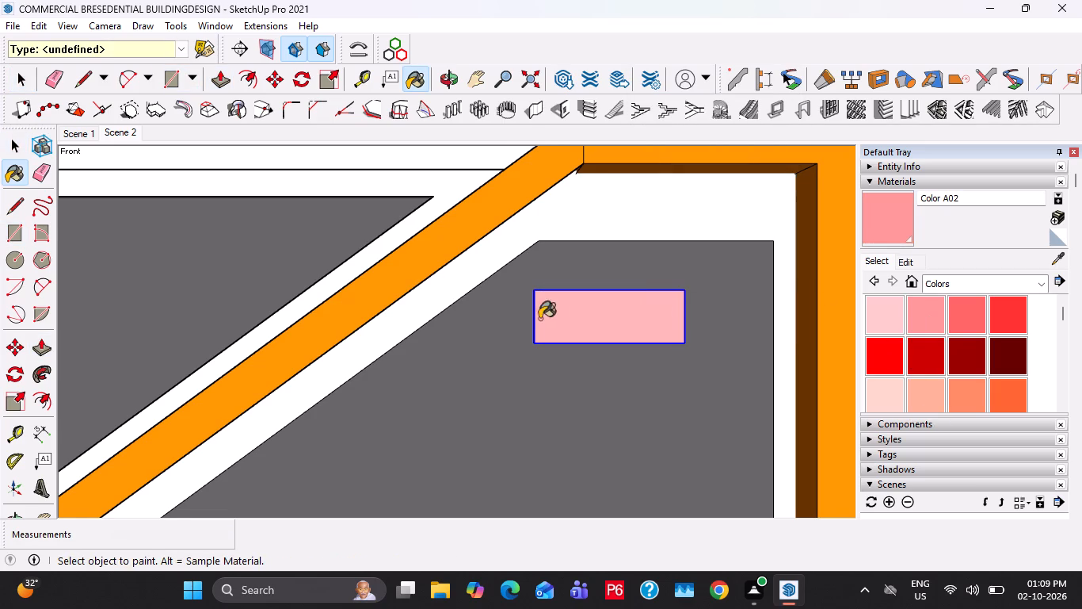
pyautogui.press('space')
# Copy the pink block about 2'7" straight down and shift the copy sideways toward the orange diagonal.
pyautogui.scroll(-8, 539, 319)
pyautogui.press('space')
pyautogui.scroll(-3, 596, 309)
pyautogui.press('m')
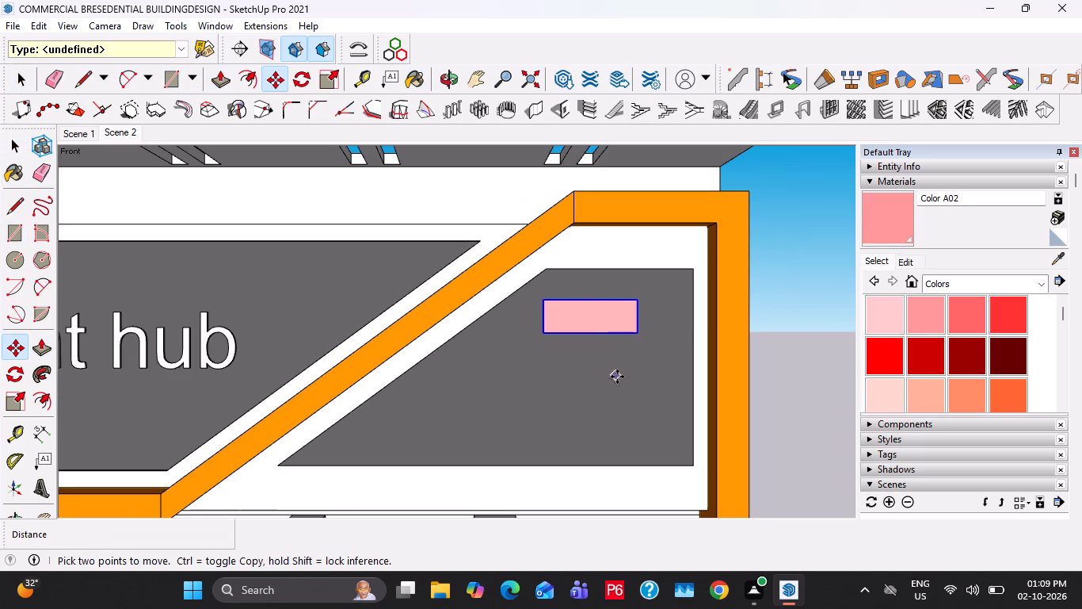
pyautogui.click(617, 377)
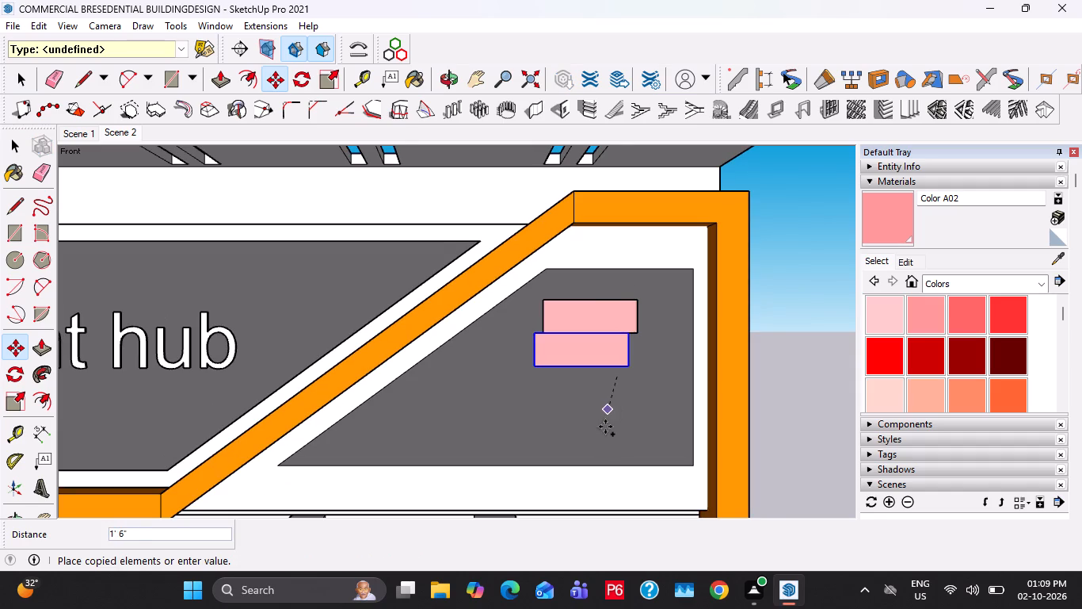
pyautogui.click(611, 435)
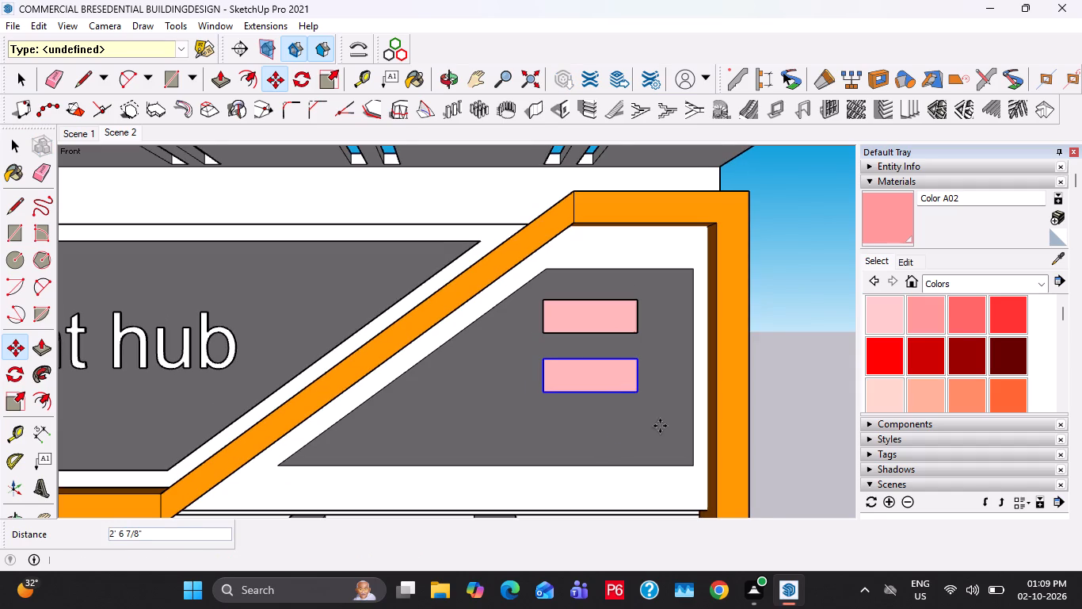
pyautogui.click(660, 426)
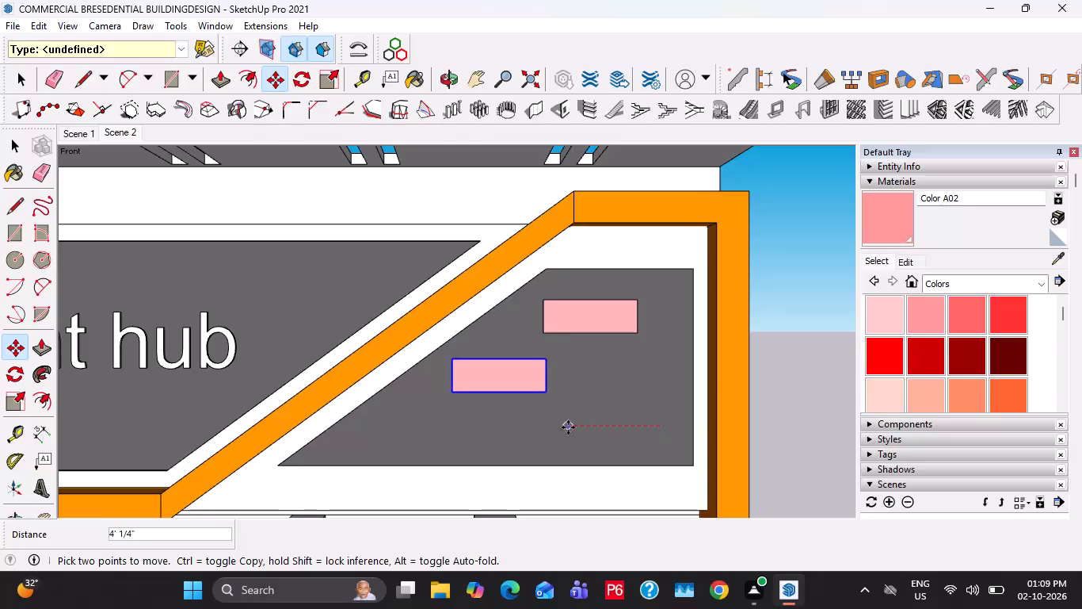
pyautogui.click(560, 429)
# Copy the lower pink block about 6'5" horizontally toward the panel's outer edge.
pyautogui.keyDown('ctrl'); pyautogui.click(497, 433); pyautogui.keyUp('ctrl')
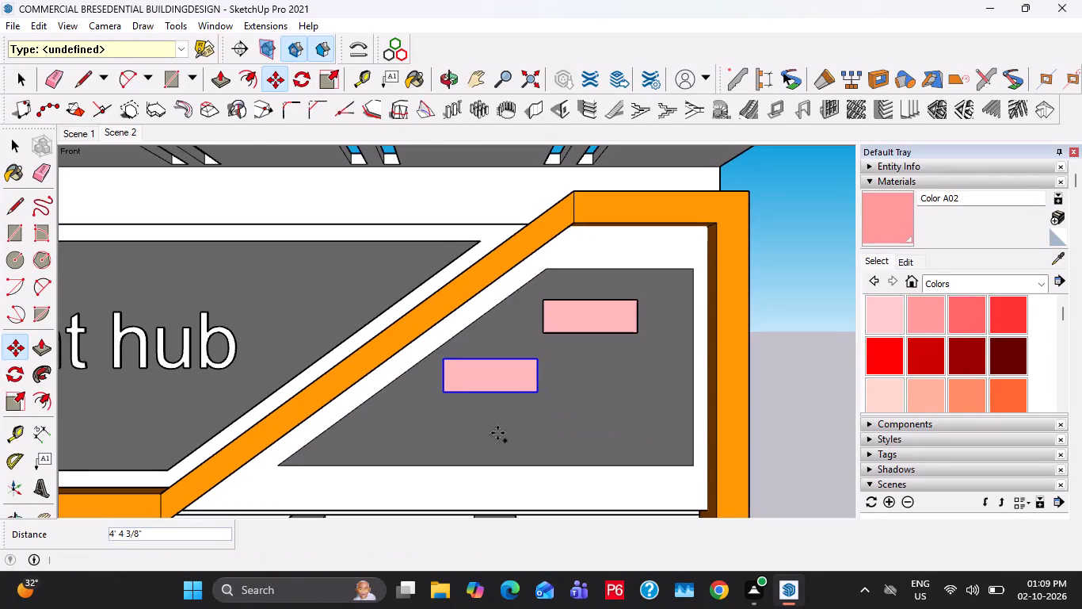
pyautogui.click(645, 439)
pyautogui.press('space')
pyautogui.press('space')
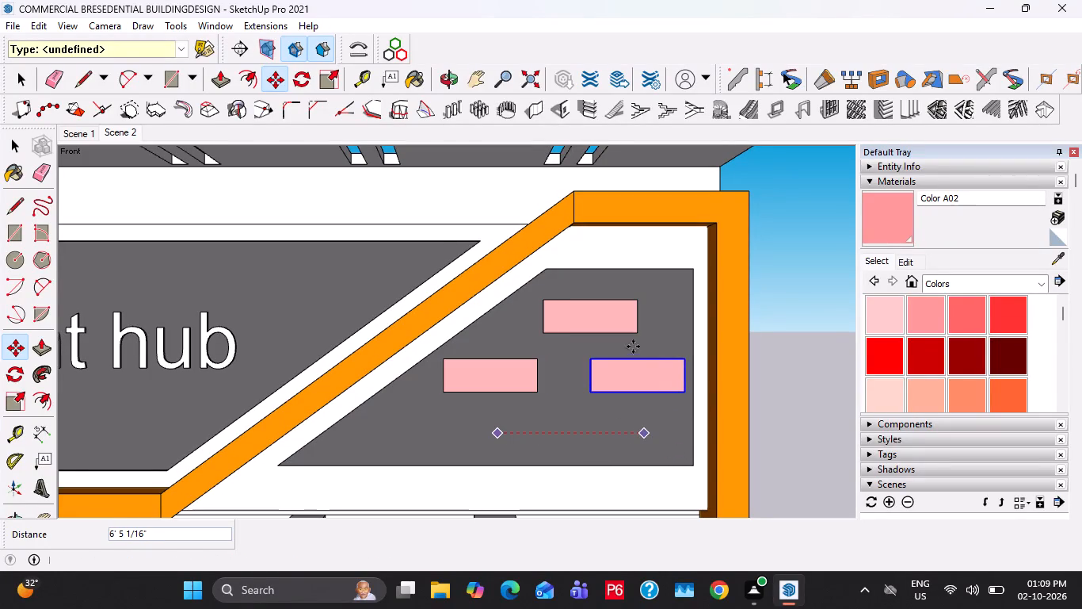
# Shift the top pink sign block about 9 1/2" horizontally toward the orange diagonal.
pyautogui.press('space')
pyautogui.click(623, 316)
pyautogui.press('m')
pyautogui.click(641, 419)
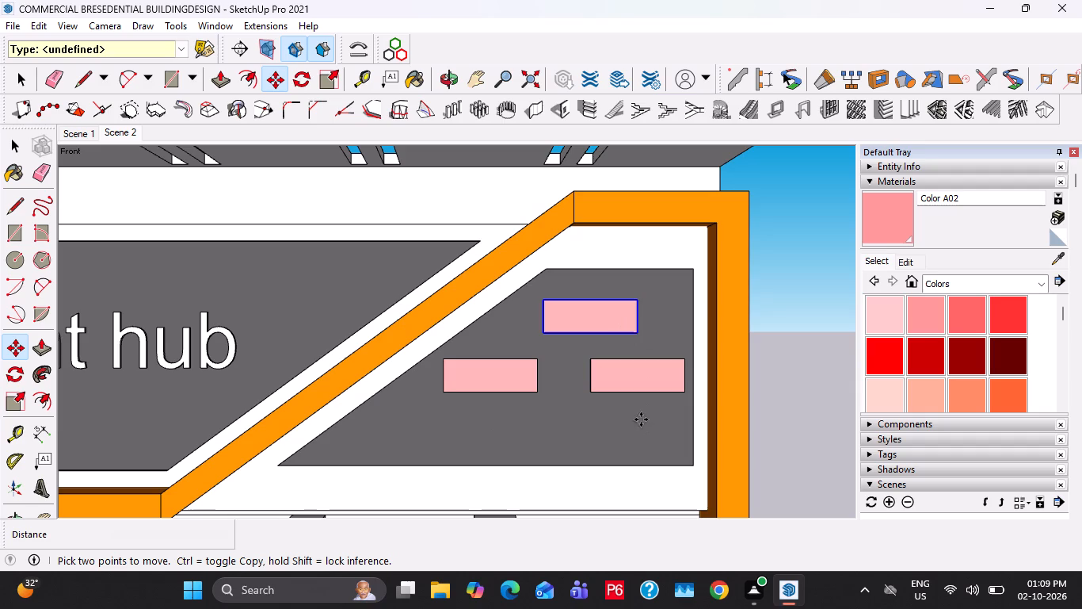
pyautogui.click(623, 419)
pyautogui.press('space')
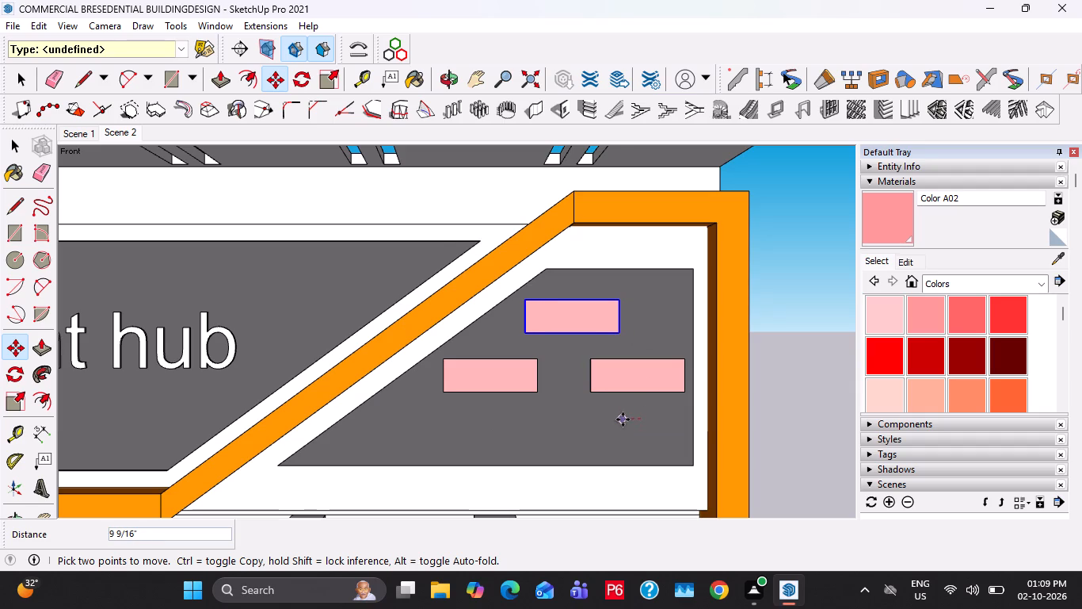
pyautogui.press('space')
# Copy the top pink block about 5'4" straight down, below the two middle blocks.
pyautogui.press('m')
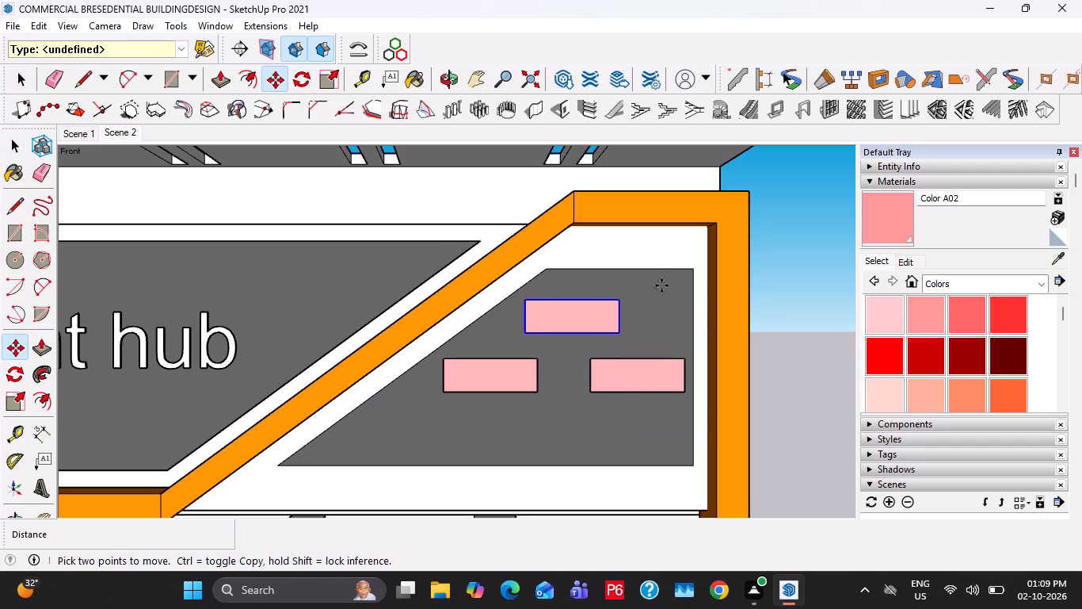
pyautogui.click(661, 299)
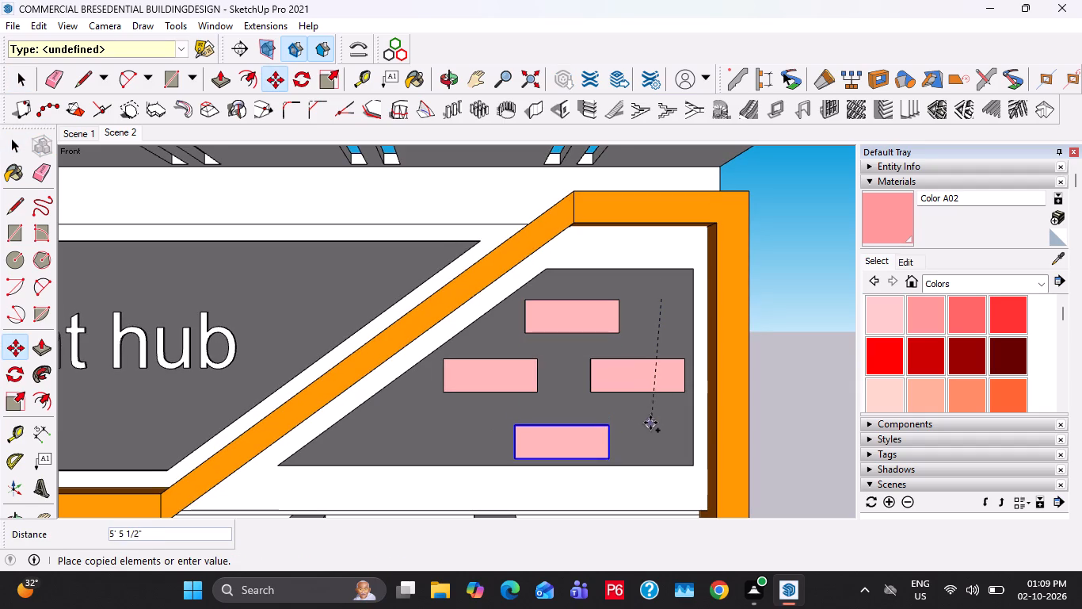
pyautogui.click(671, 421)
pyautogui.press('space')
pyautogui.press('space')
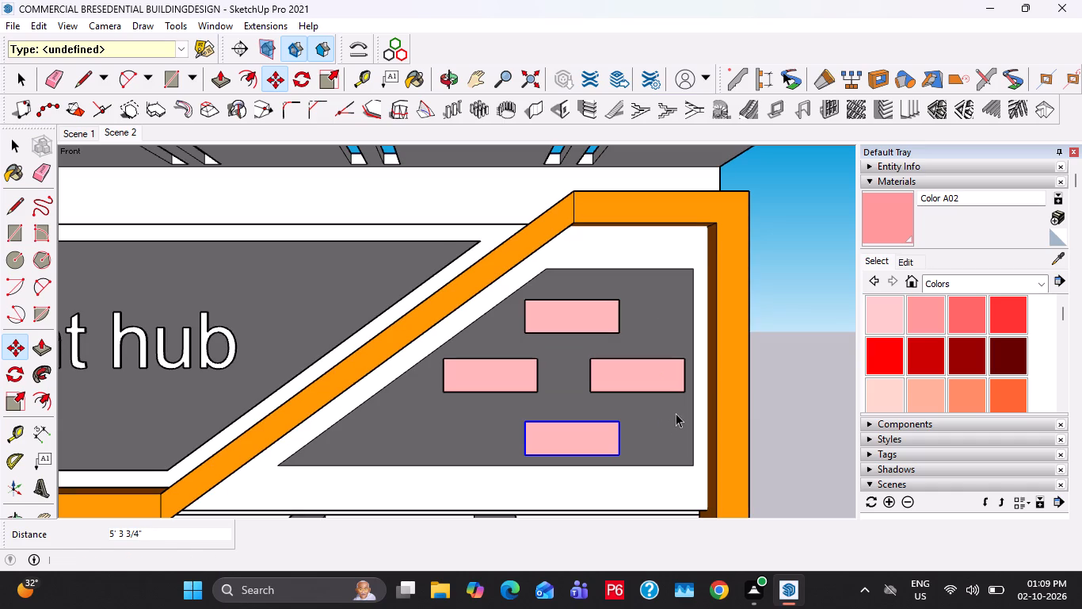
pyautogui.press('space')
pyautogui.click(805, 370)
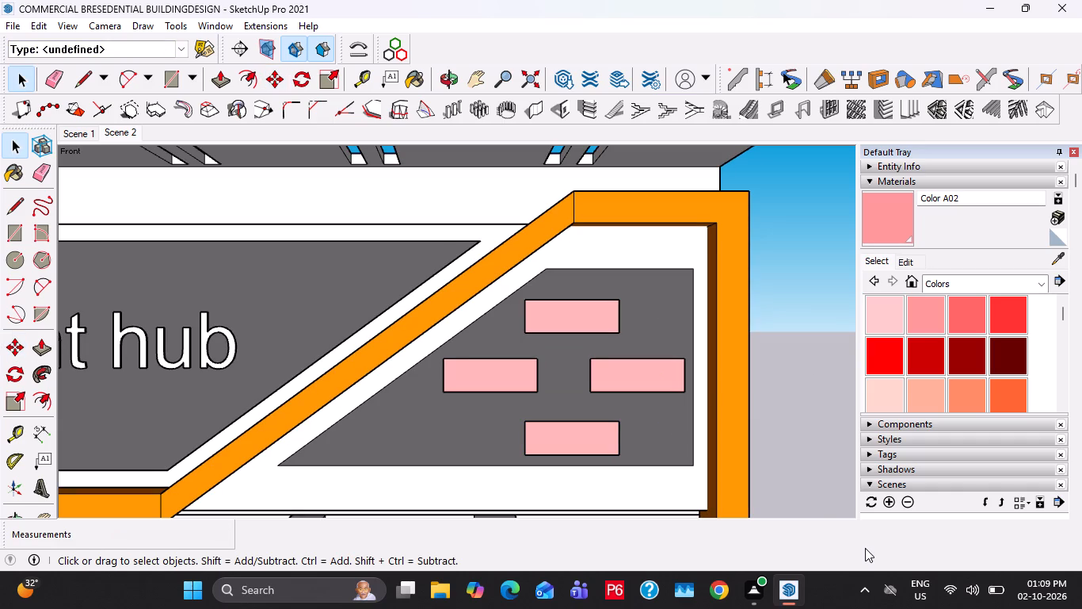
pyautogui.press('Escape')
pyautogui.press('Escape')
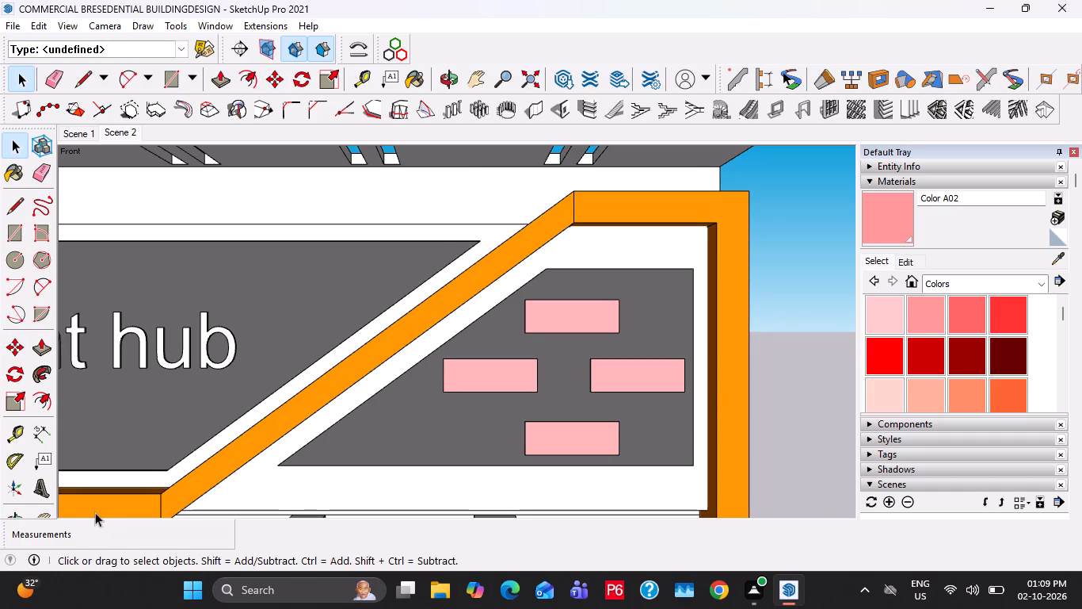
# Start a 3D text reading SHOP and set its height to 3".
pyautogui.click(40, 492)
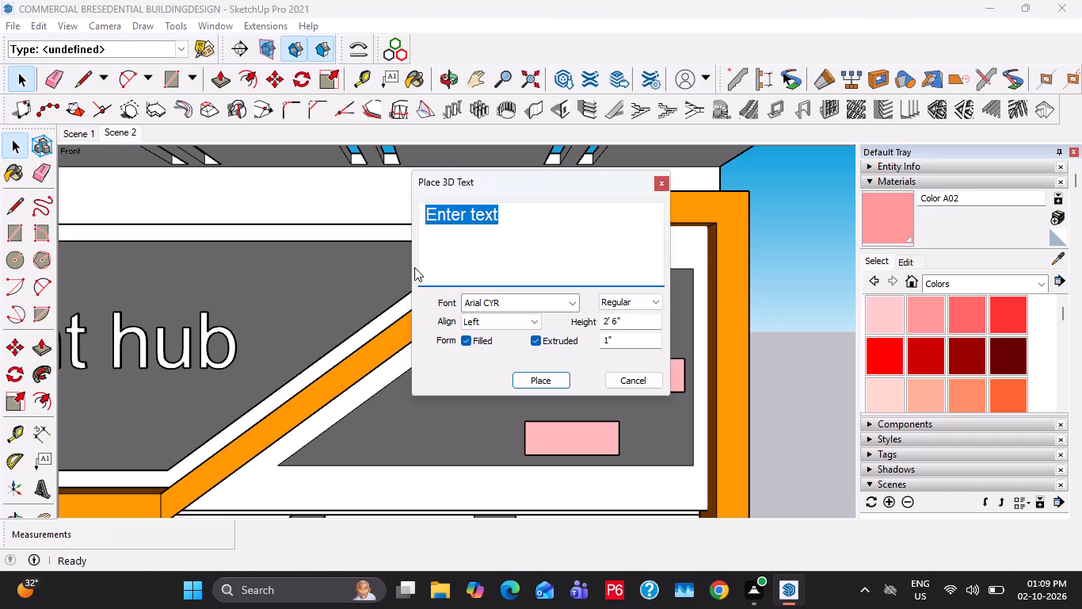
pyautogui.write('SHOP')
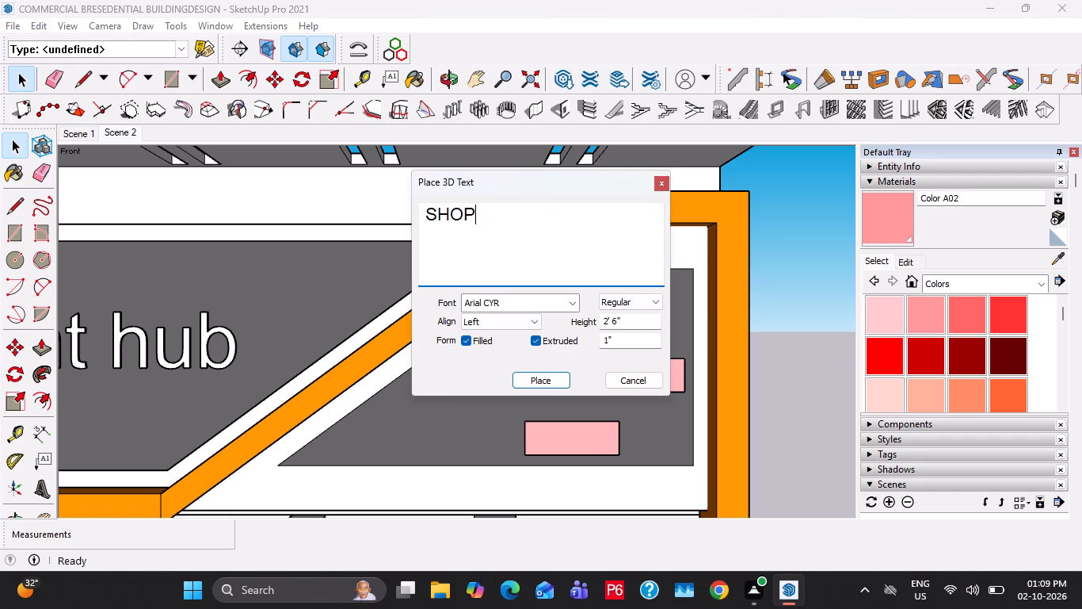
pyautogui.doubleClick(643, 322)
pyautogui.doubleClick(643, 322)
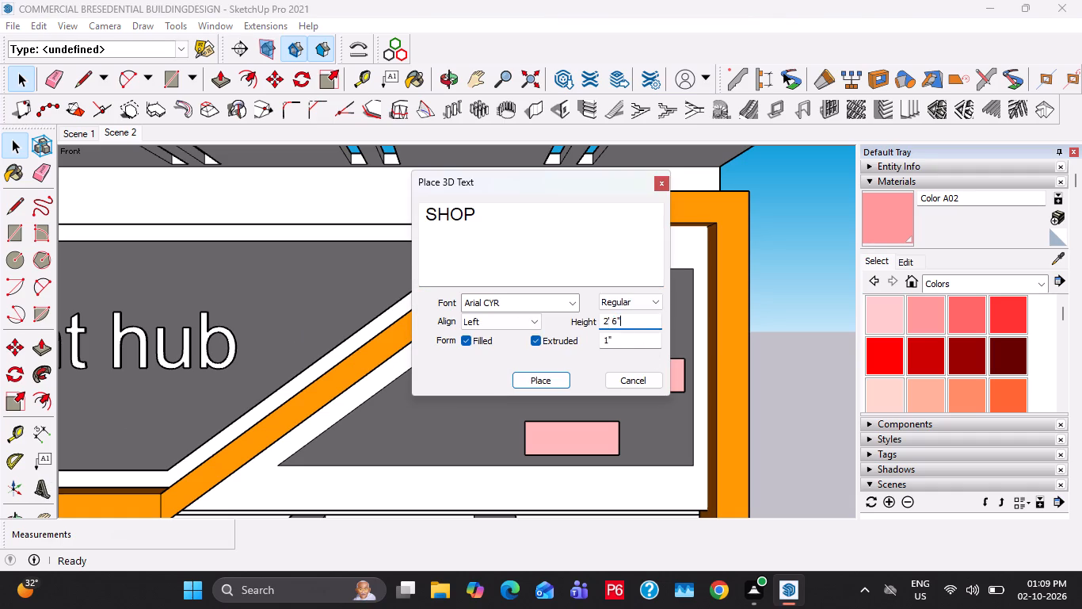
pyautogui.press('BackSpace')
pyautogui.press('BackSpace')
pyautogui.press('BackSpace')
pyautogui.press('BackSpace')
pyautogui.press('BackSpace')
pyautogui.press('BackSpace')
pyautogui.press('BackSpace')
pyautogui.press('BackSpace')
pyautogui.press('BackSpace')
pyautogui.write('3"')
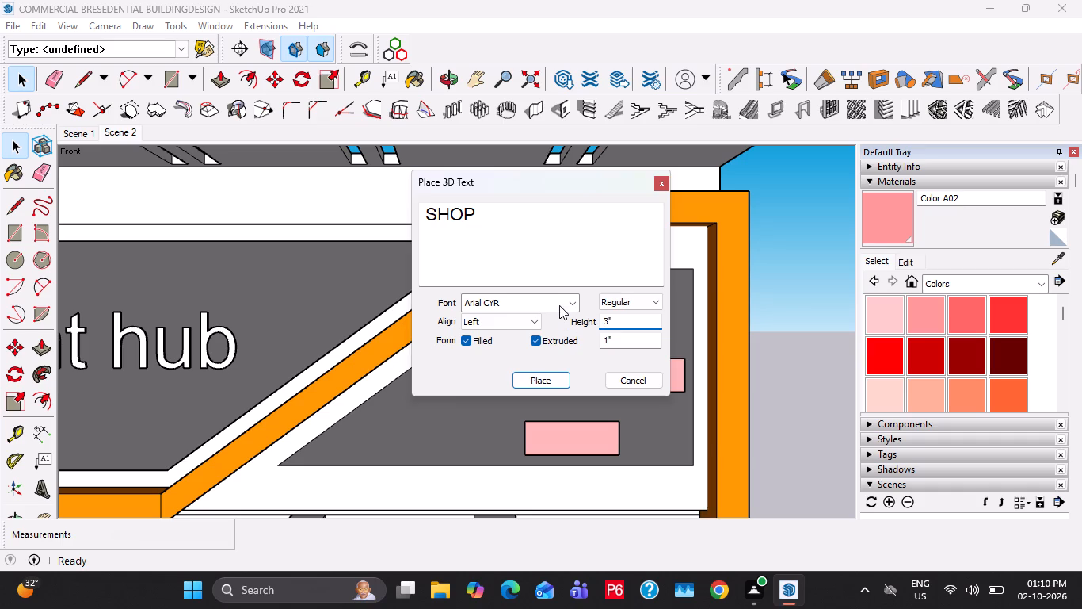
# Set the SHOP text's font to Brush Script MT and place it on the pink block nearest the orange diagonal.
pyautogui.click(559, 305)
pyautogui.scroll(-4, 540, 388)
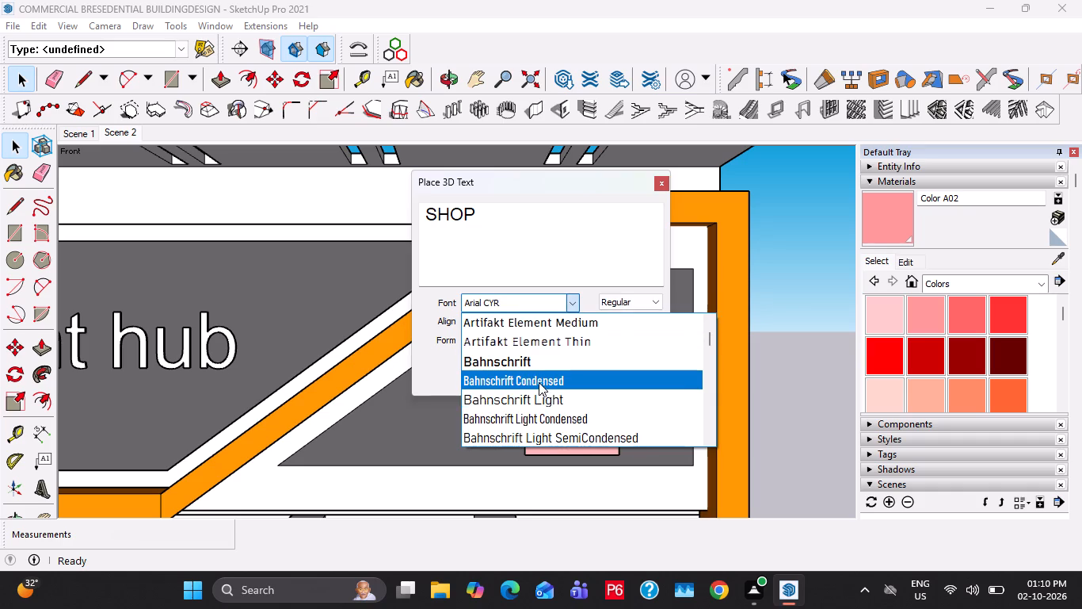
pyautogui.scroll(-3, 539, 377)
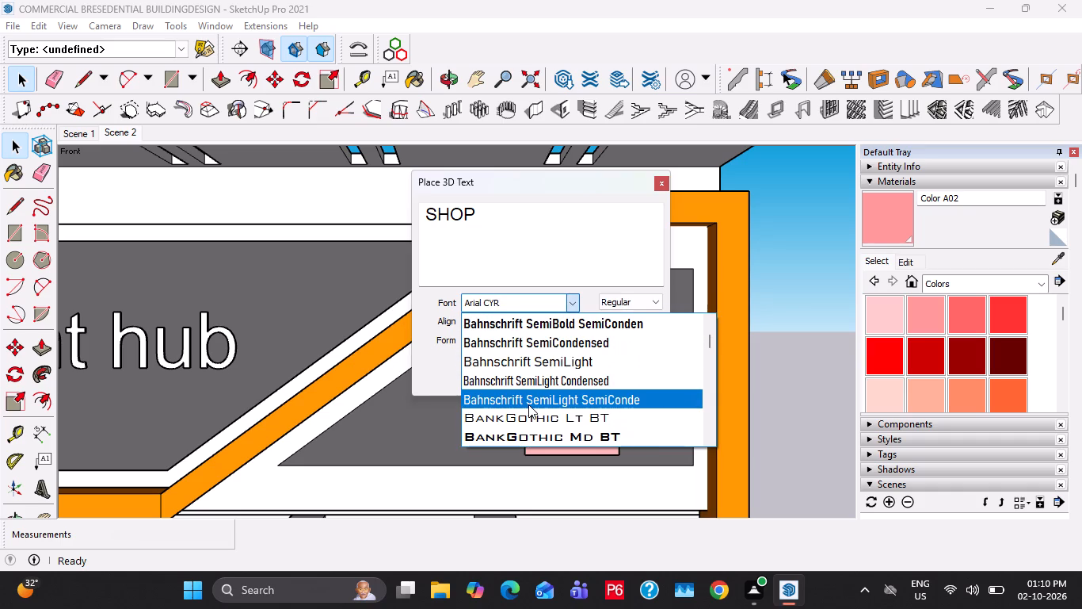
pyautogui.click(528, 404)
pyautogui.click(574, 297)
pyautogui.scroll(-5, 530, 368)
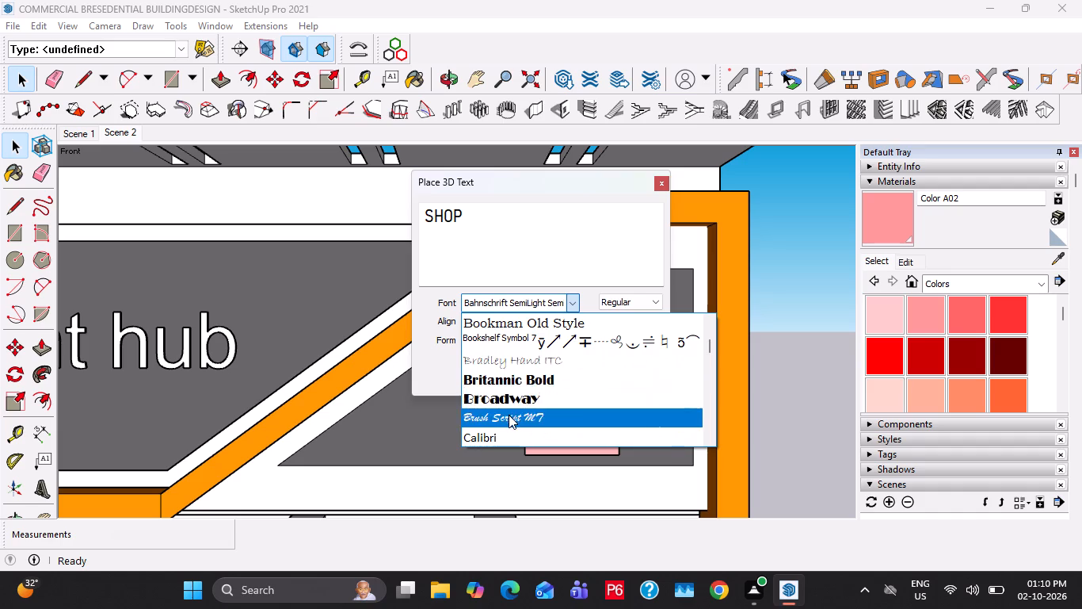
pyautogui.click(509, 415)
pyautogui.click(540, 385)
pyautogui.scroll(4, 482, 389)
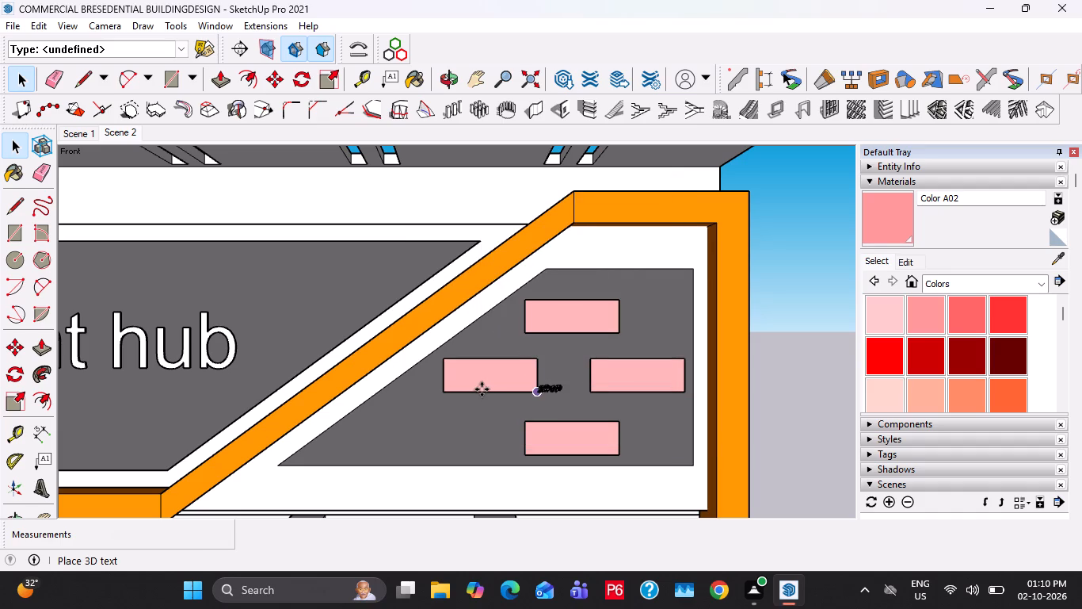
pyautogui.scroll(13, 473, 391)
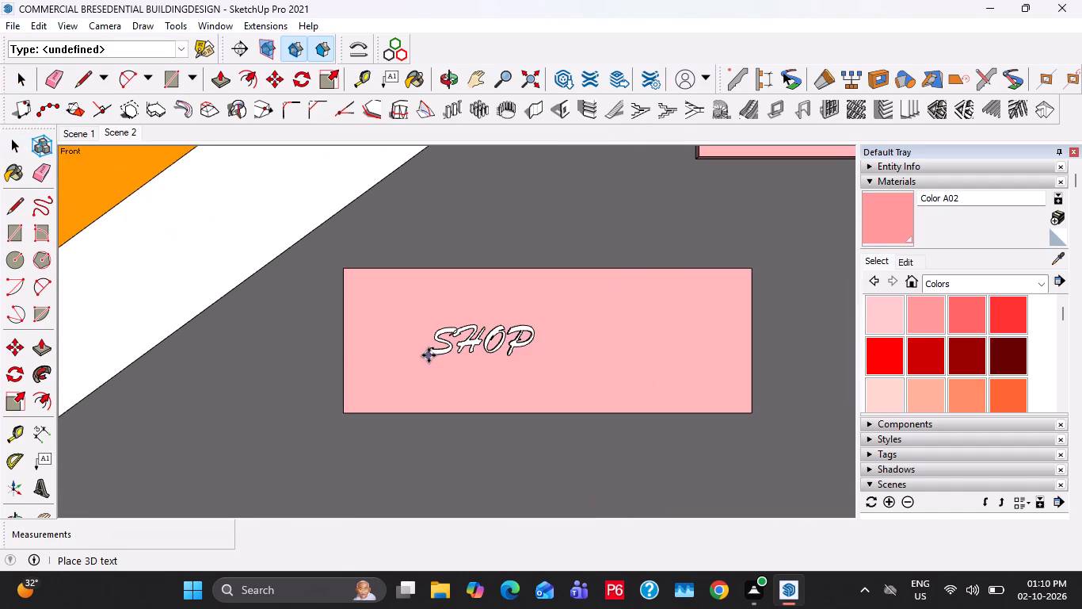
pyautogui.click(459, 358)
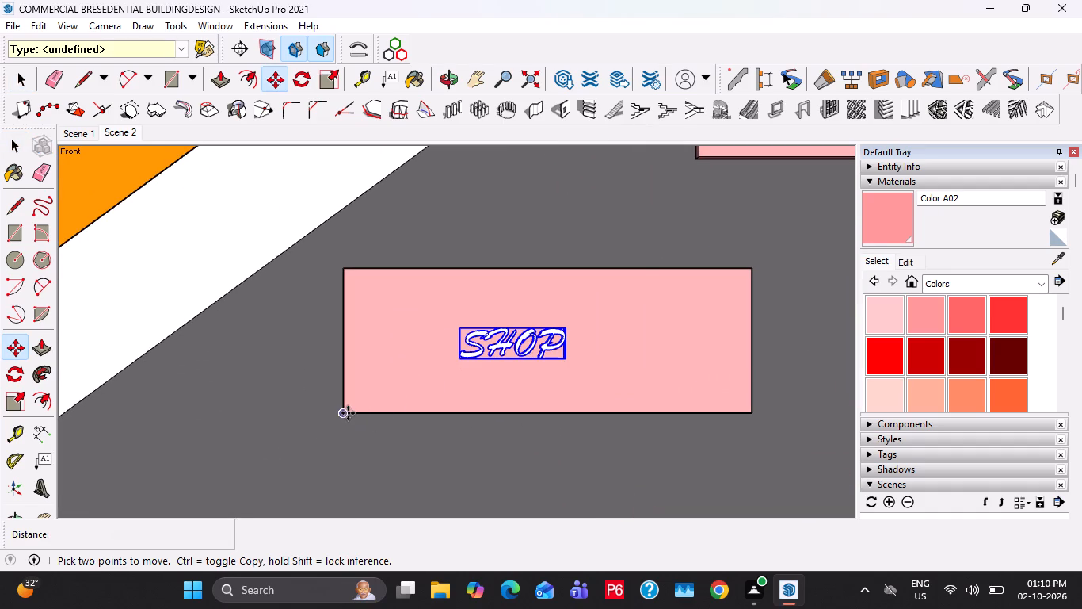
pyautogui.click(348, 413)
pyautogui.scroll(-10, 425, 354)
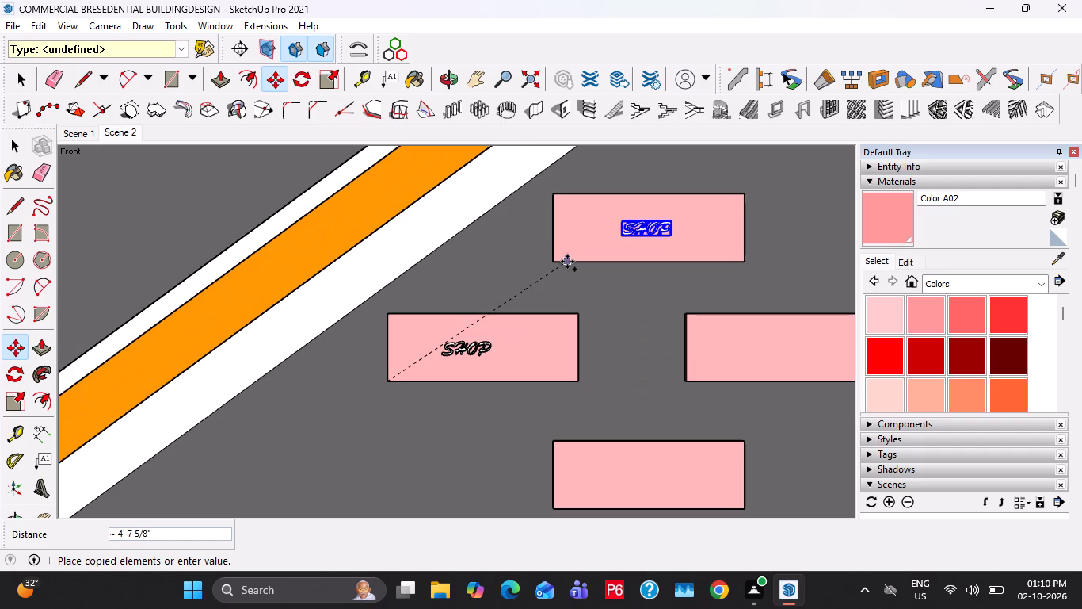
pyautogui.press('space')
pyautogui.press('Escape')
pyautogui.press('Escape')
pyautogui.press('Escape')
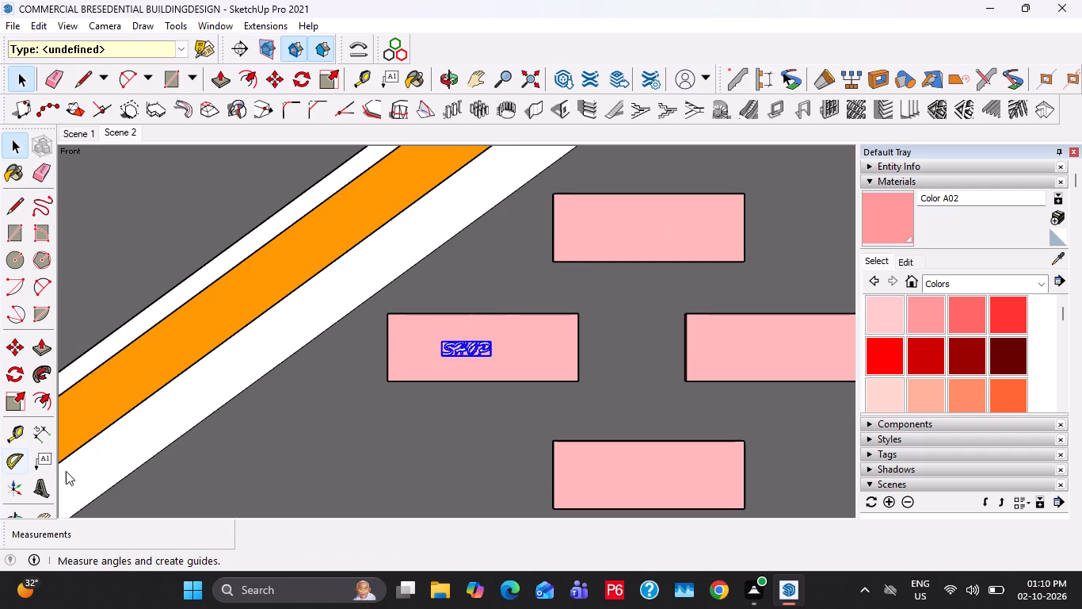
# Create the 3D text SHOP-2 with a height of 6" and place it on the top pink block.
pyautogui.click(39, 488)
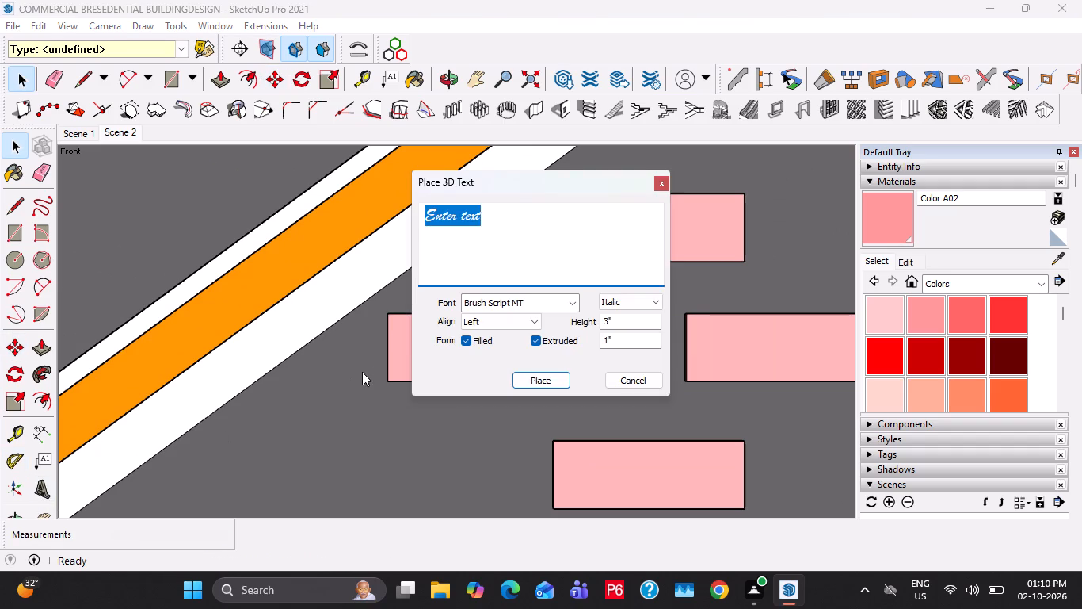
pyautogui.write('SHOP')
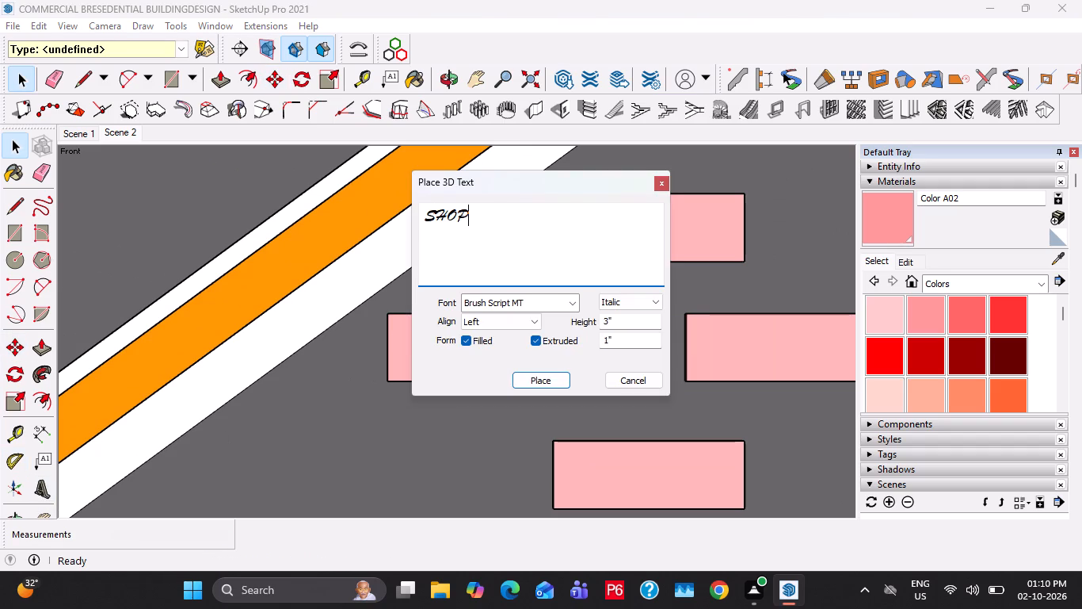
pyautogui.write('-2')
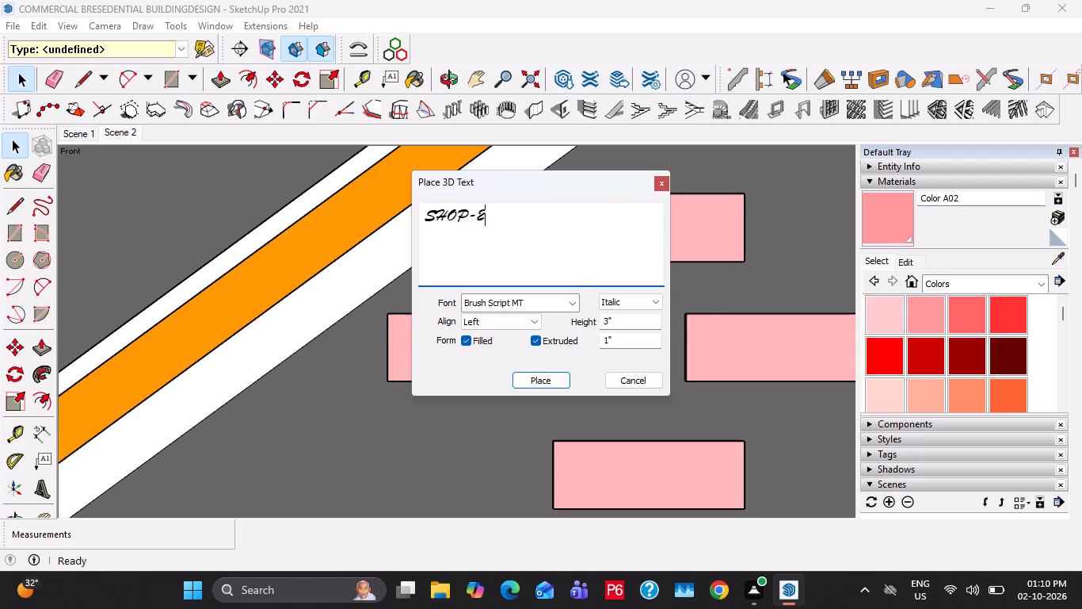
pyautogui.doubleClick(624, 320)
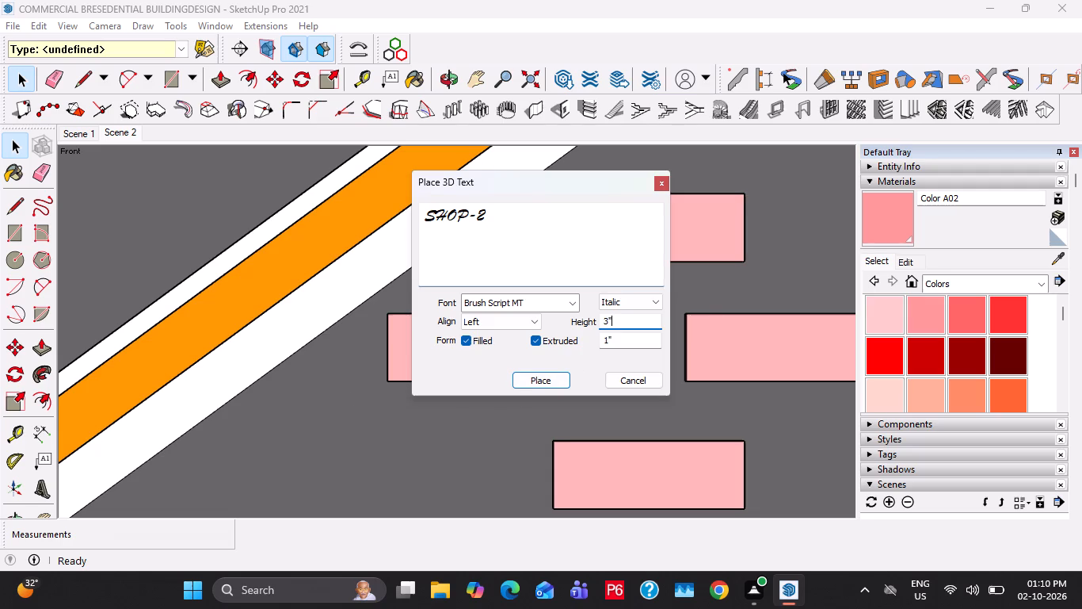
pyautogui.tripleClick(624, 321)
pyautogui.doubleClick(624, 321)
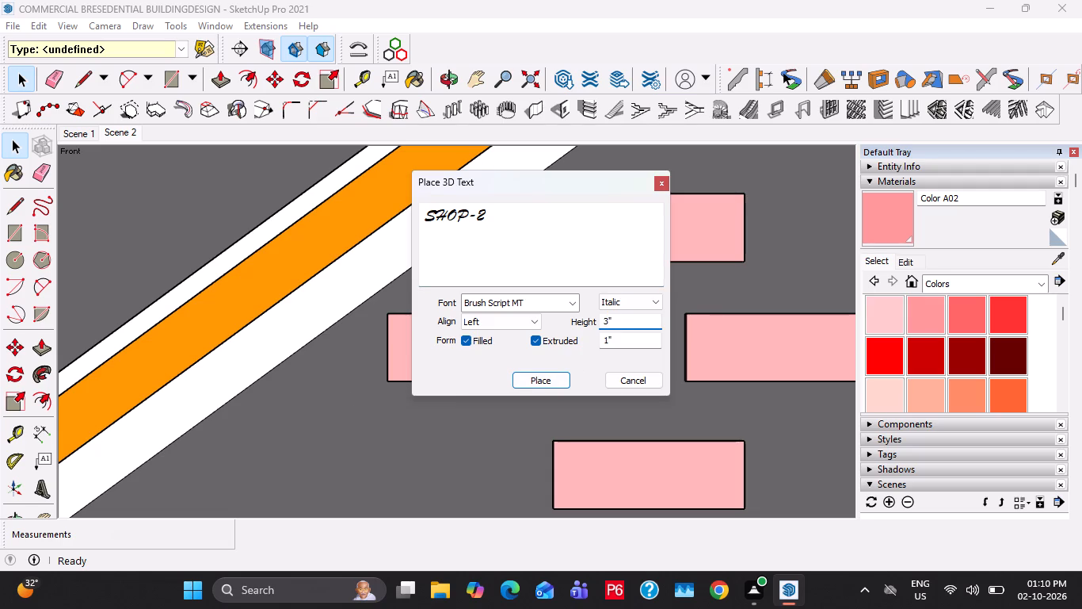
pyautogui.doubleClick(624, 321)
pyautogui.press('6')
pyautogui.hotkey('shift', '"')
pyautogui.press('Return')
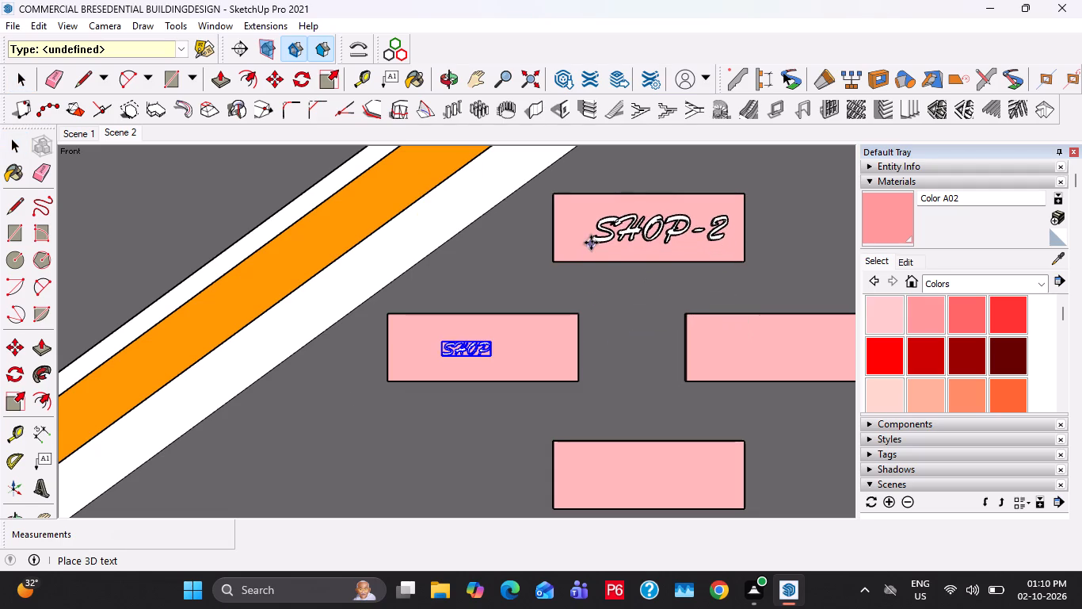
pyautogui.click(589, 241)
pyautogui.press('space')
pyautogui.press('space')
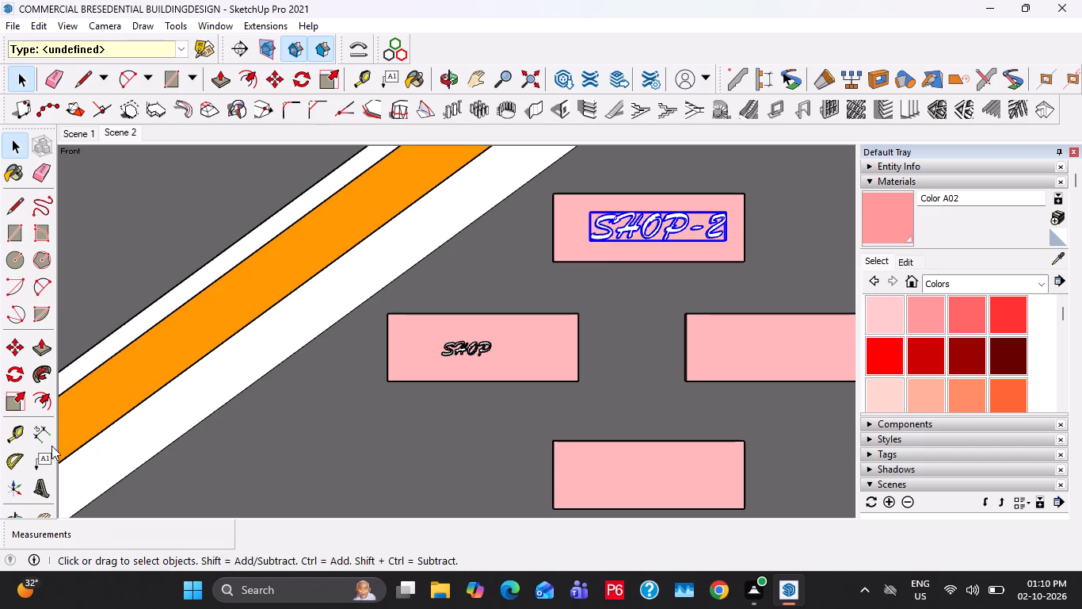
pyautogui.press('Escape')
pyautogui.press('space')
# Create the 3D text SHOP-3 and place it on the middle pink block near the panel's outer edge.
pyautogui.click(40, 480)
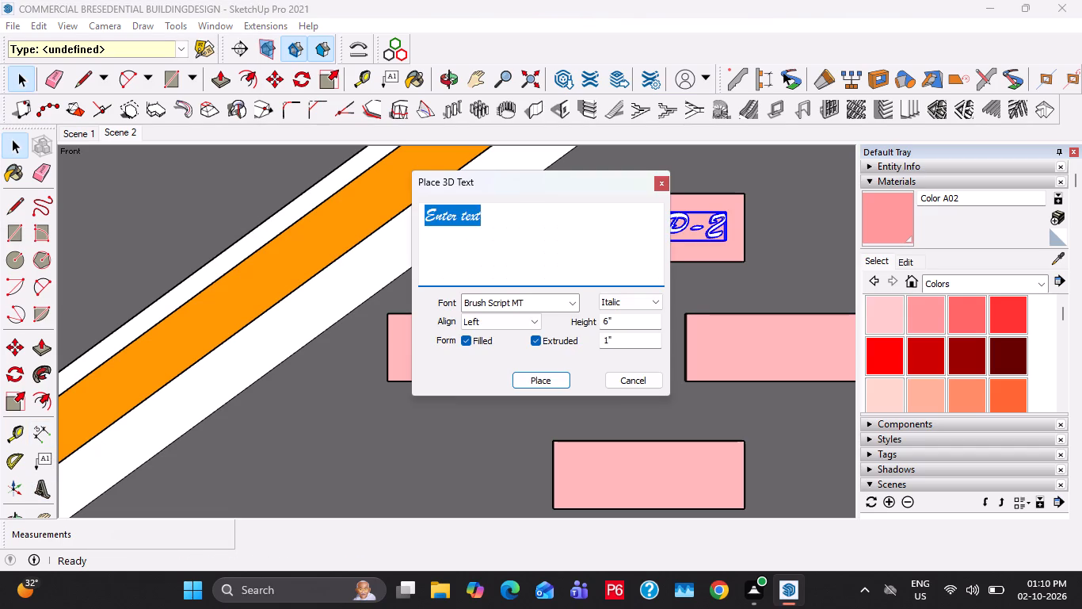
pyautogui.write('SHOP')
pyautogui.press('space')
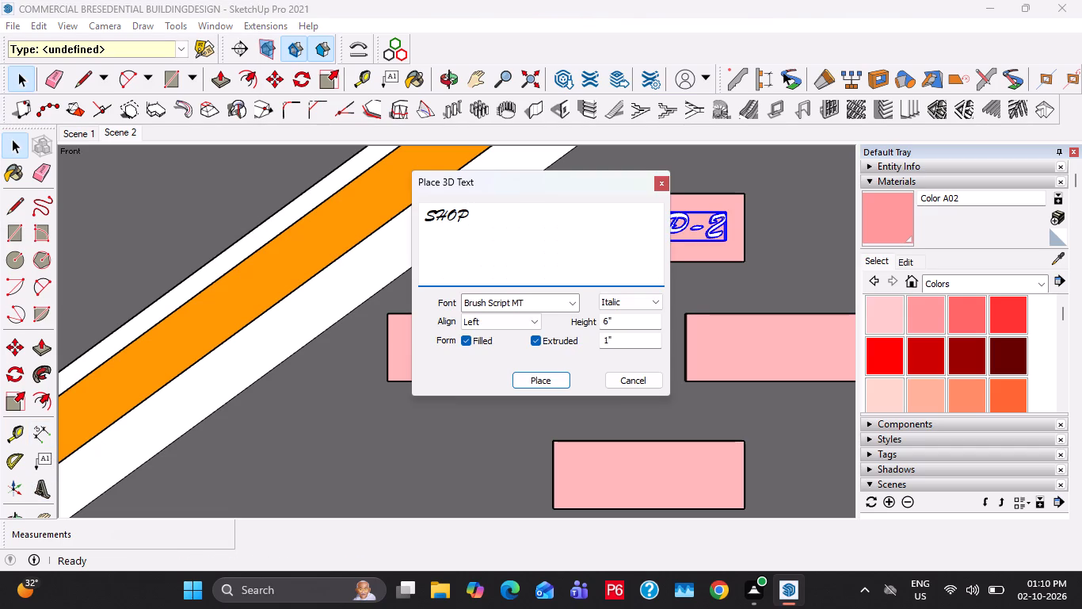
pyautogui.press('BackSpace')
pyautogui.write('-3')
pyautogui.click(531, 384)
pyautogui.keyDown('shift'); pyautogui.moveTo(737, 387); pyautogui.dragTo(636, 416, button='middle'); pyautogui.keyUp('shift')
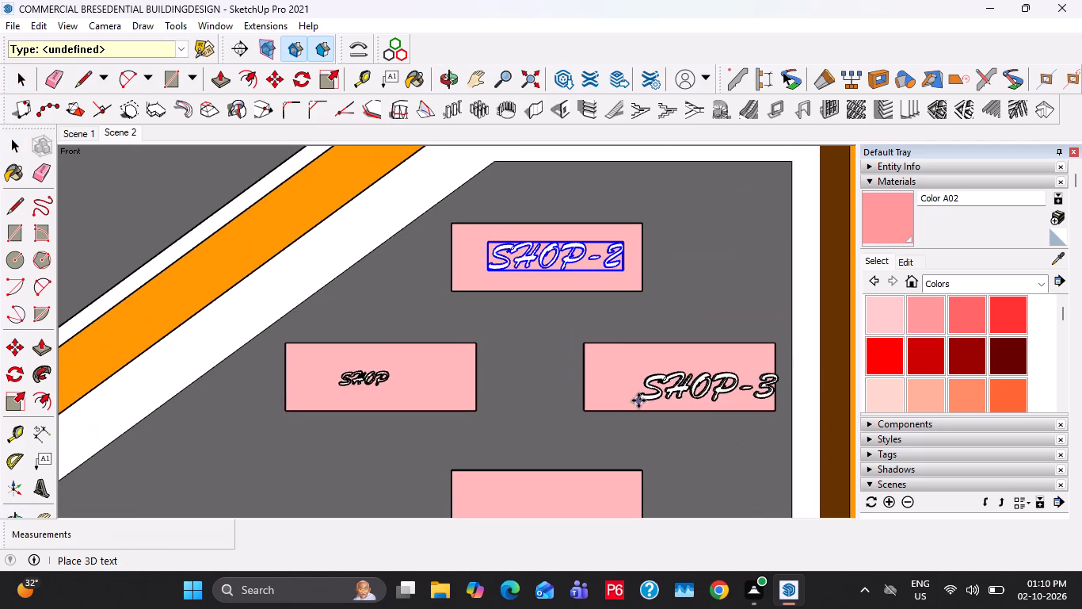
pyautogui.click(613, 392)
pyautogui.press('space')
pyautogui.press('space')
pyautogui.scroll(-5, 624, 386)
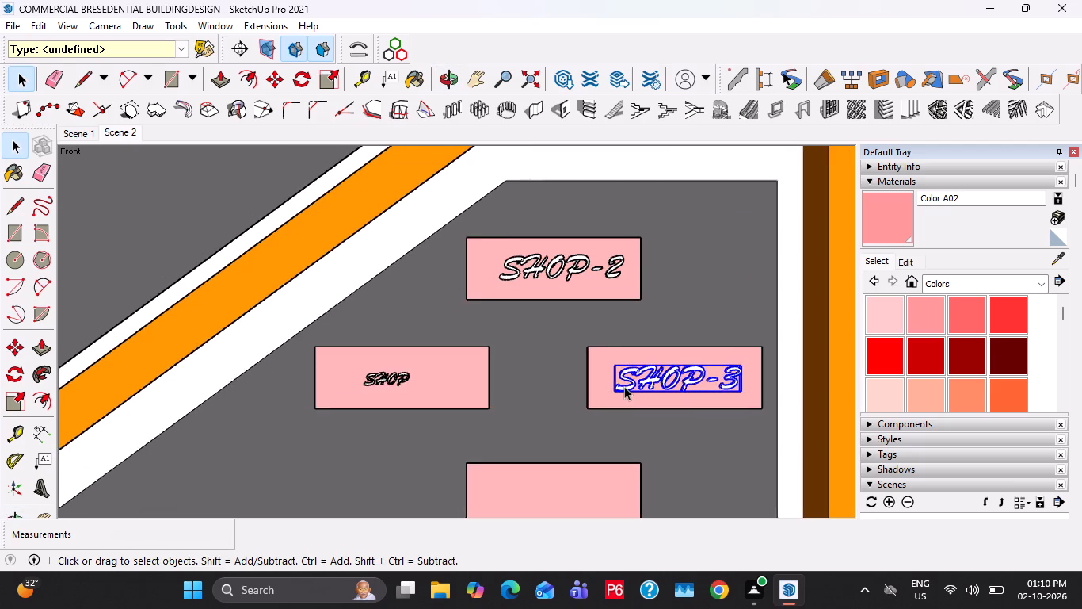
# Create the 3D text SHOP-4 and place it on the lowest pink block of the sign panel.
pyautogui.click(32, 490)
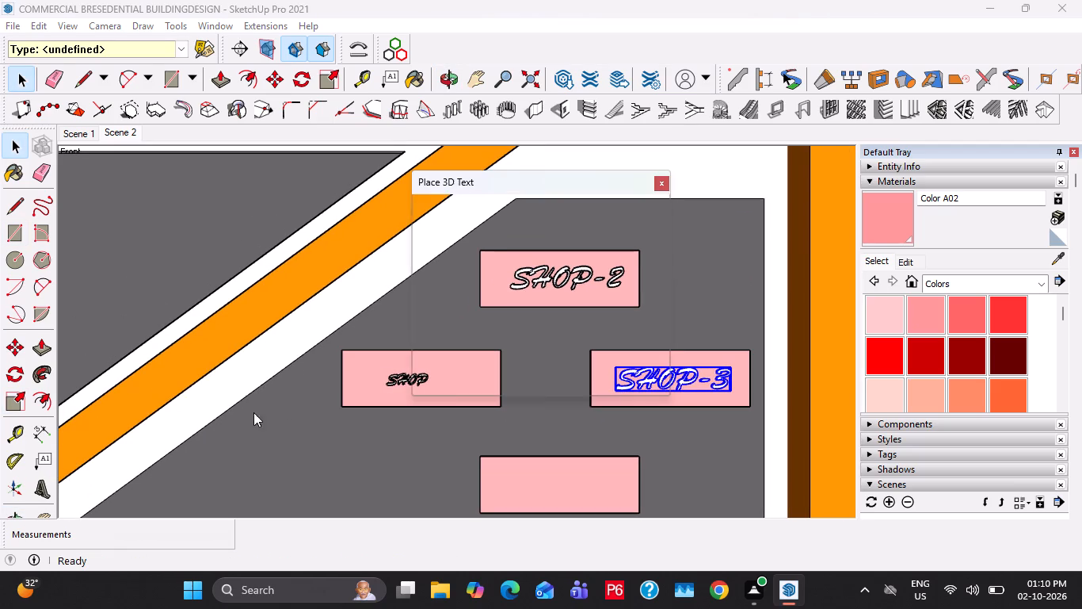
pyautogui.write('SHOP')
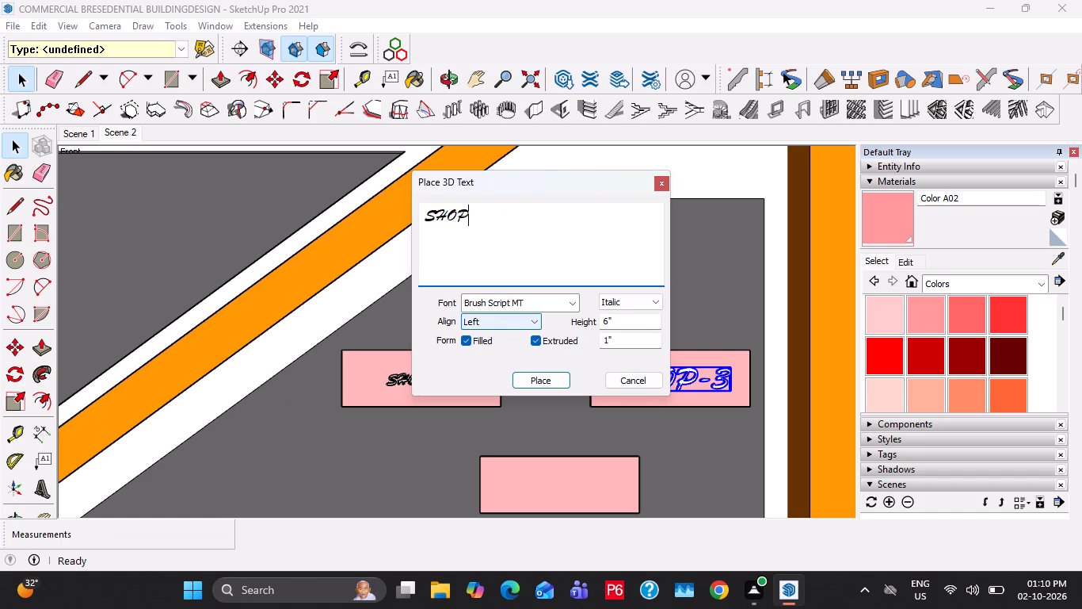
pyautogui.write('-3')
pyautogui.press('BackSpace')
pyautogui.press('4')
pyautogui.click(531, 374)
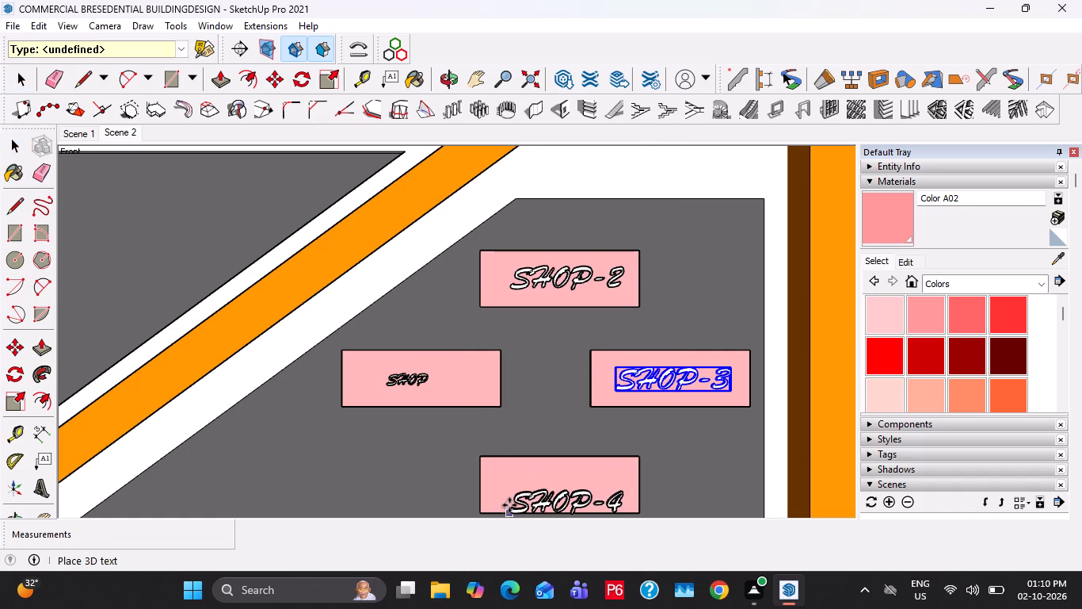
pyautogui.scroll(3, 509, 505)
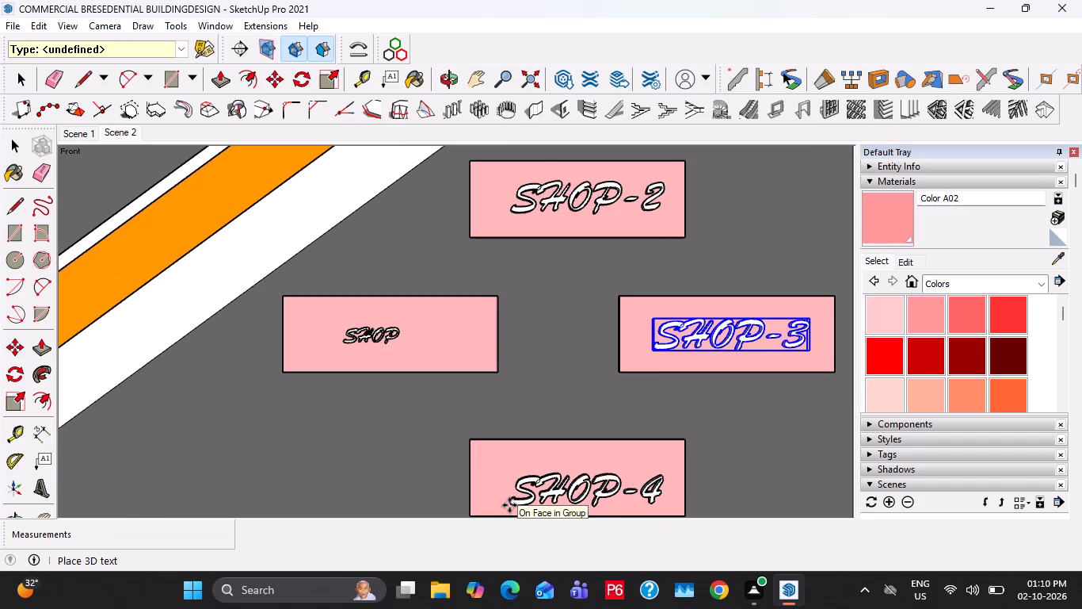
pyautogui.click(508, 500)
pyautogui.press('space')
pyautogui.press('space')
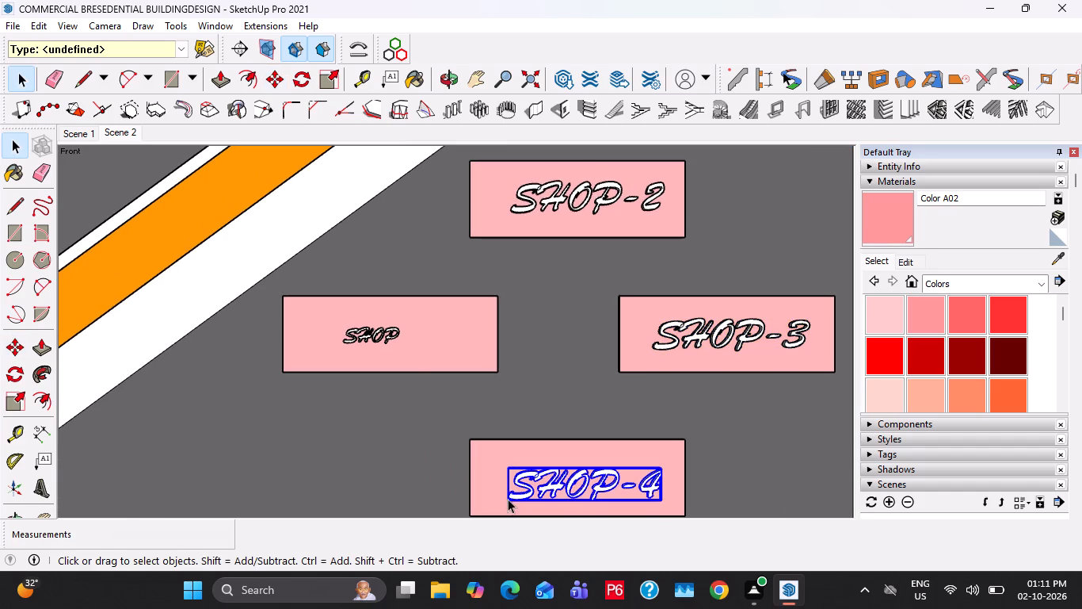
pyautogui.press('space')
pyautogui.click(531, 377)
# Replace the small SHOP text on the pink block nearest the orange diagonal with the 3D text SHOP-1.
pyautogui.click(388, 340)
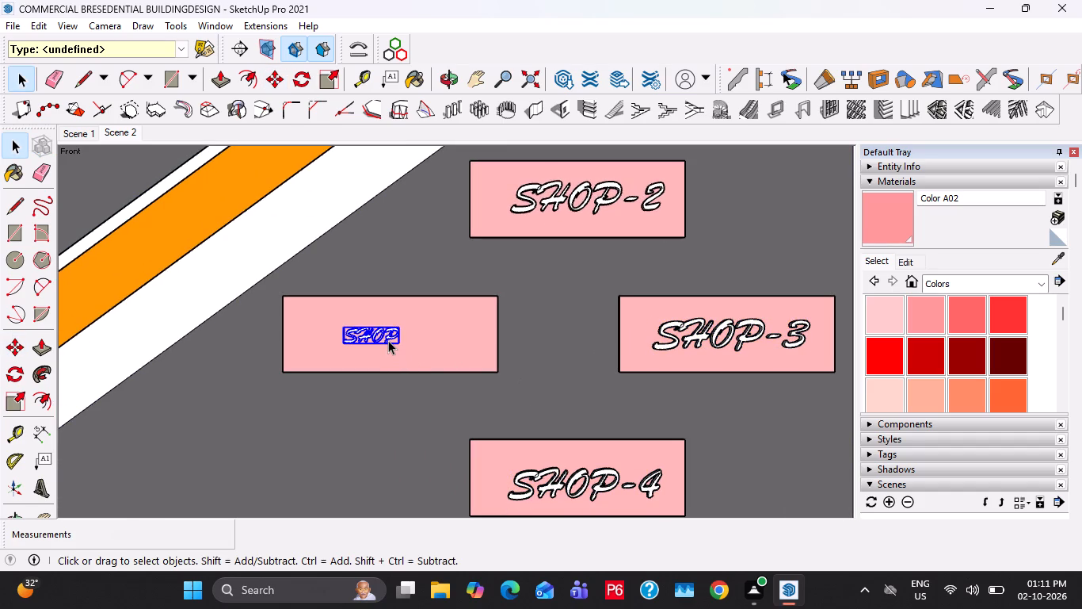
pyautogui.press('Delete')
pyautogui.click(34, 478)
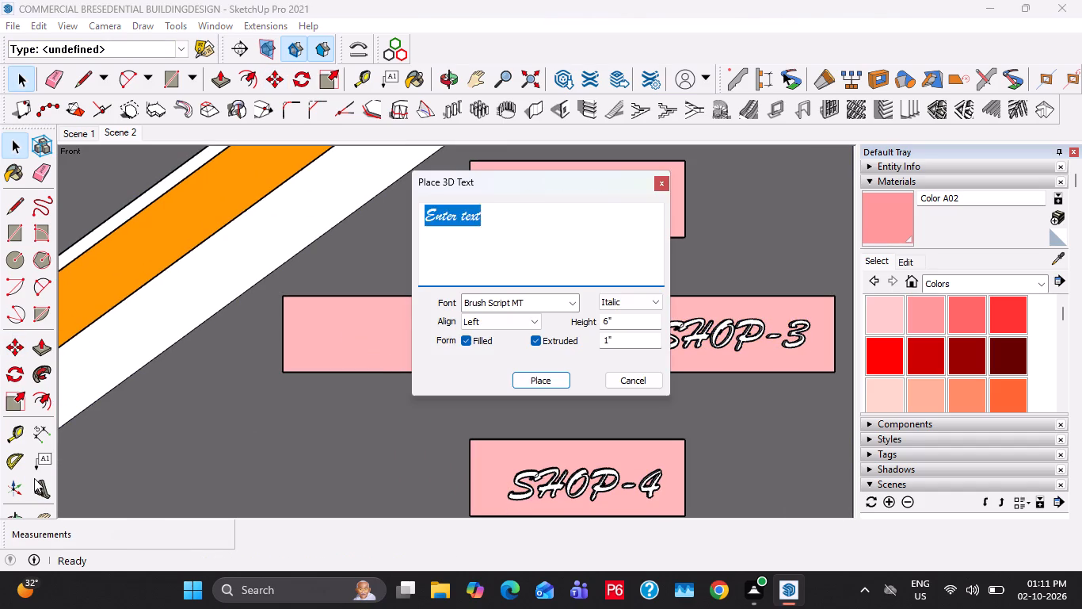
pyautogui.write('SHOP-2')
pyautogui.press('BackSpace')
pyautogui.press('1')
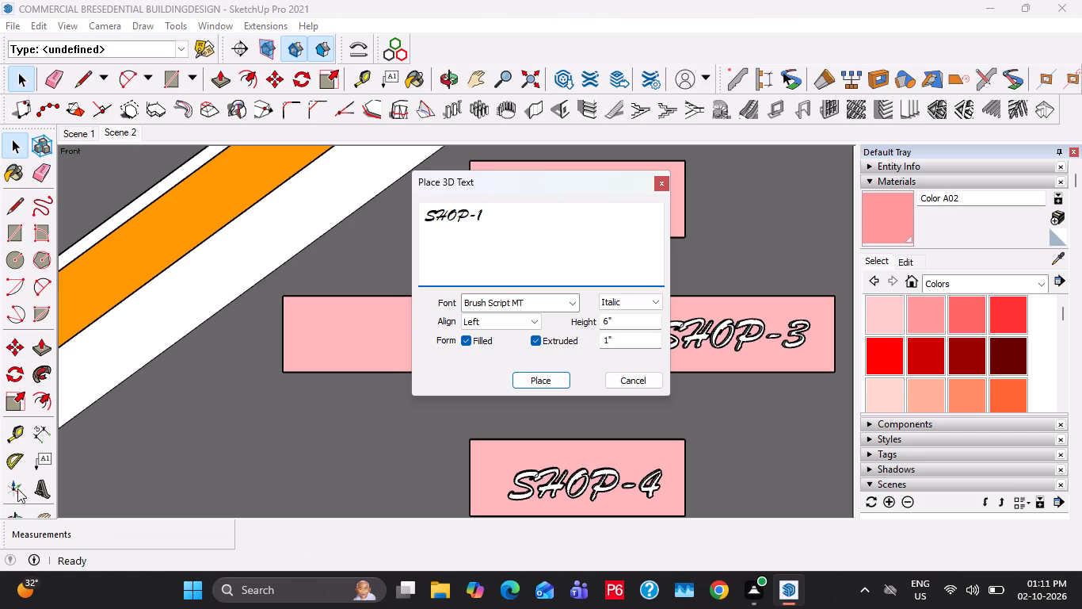
pyautogui.click(556, 383)
pyautogui.click(317, 354)
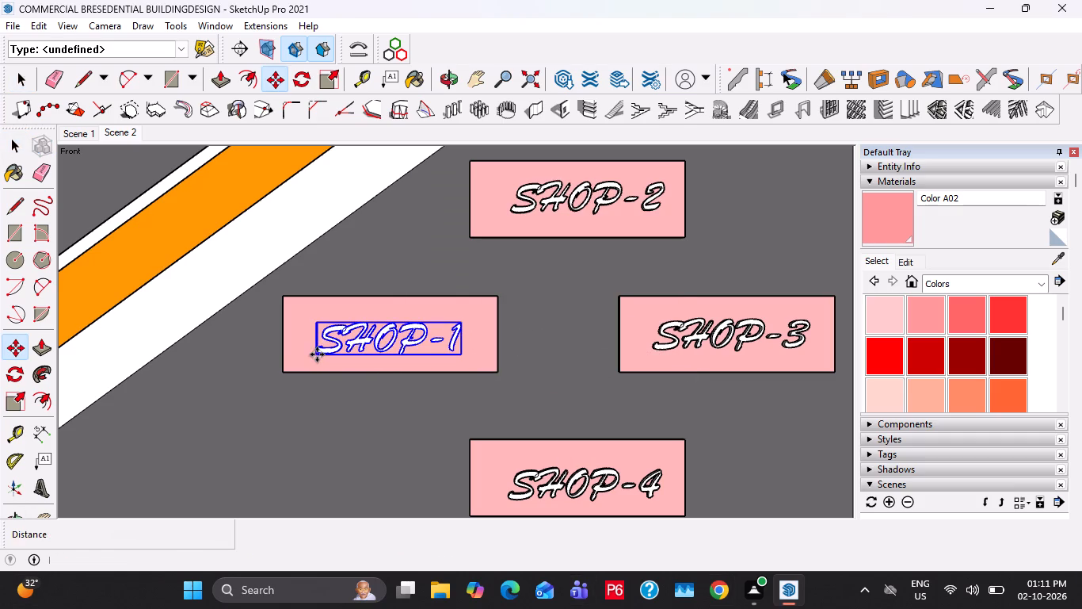
pyautogui.press('space')
pyautogui.press('space')
pyautogui.press('space')
pyautogui.press('Escape')
pyautogui.press('space')
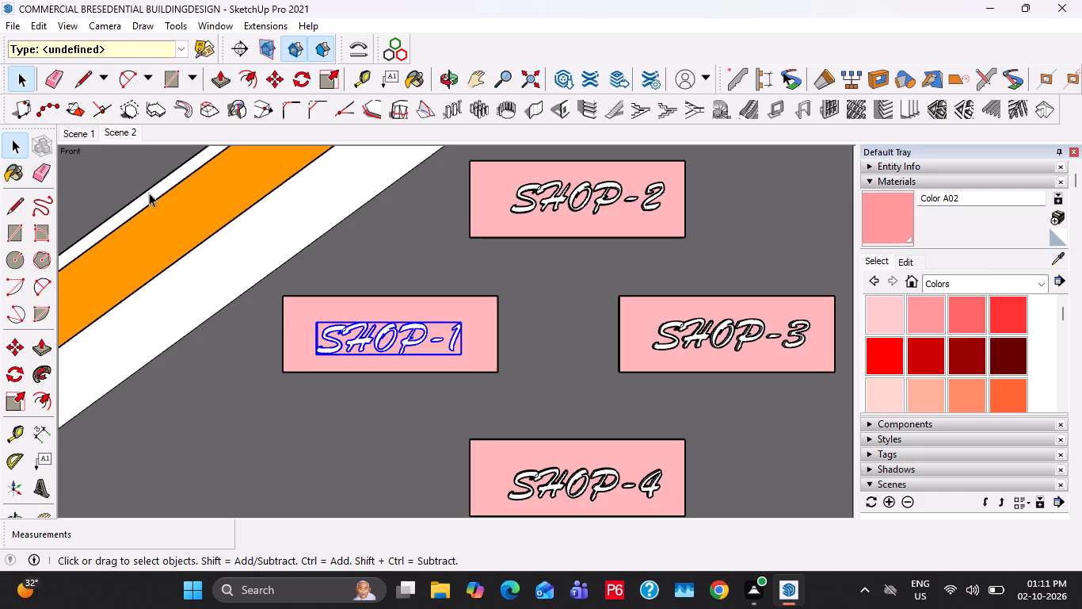
# Export the Scene 2 front view as a PNG, overwriting COMMERCIAL BRESEDENTIAL BUILDINGDESIGN-1 in New folder (2).
pyautogui.click(107, 130)
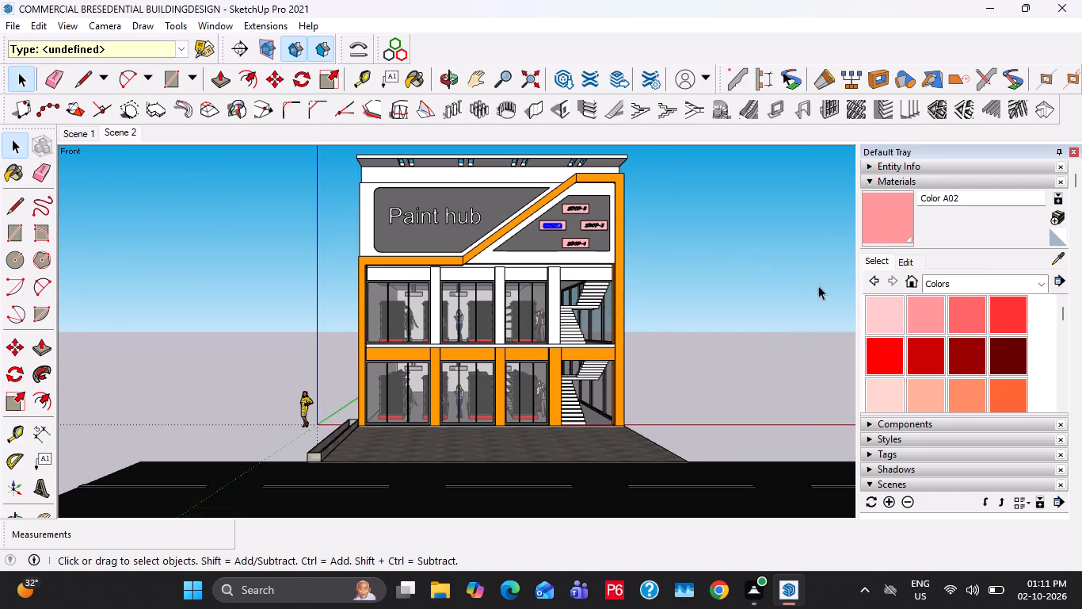
pyautogui.click(756, 295)
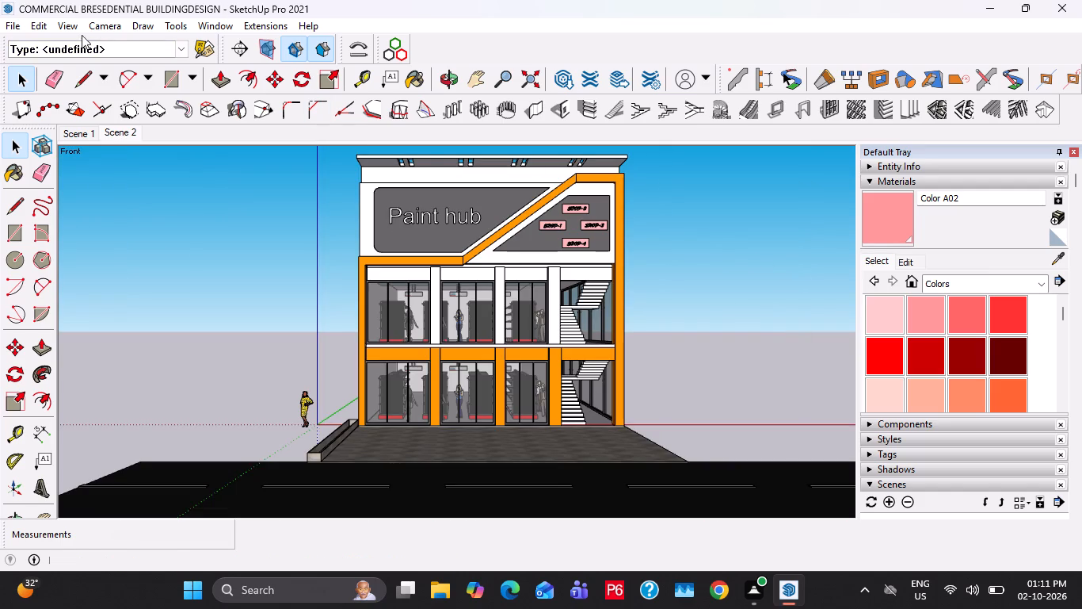
pyautogui.click(15, 28)
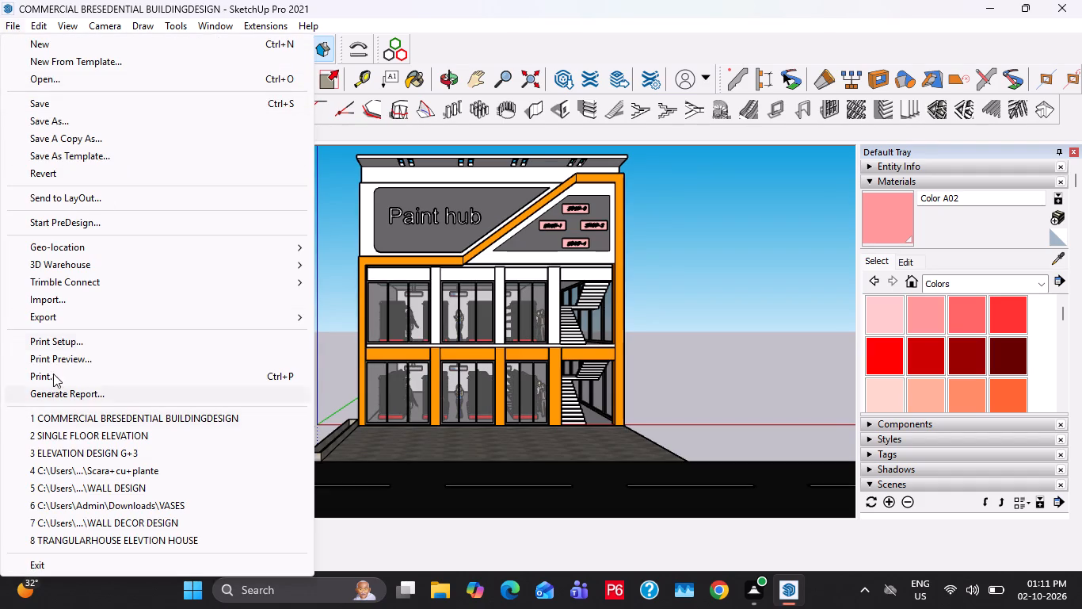
pyautogui.click(79, 320)
pyautogui.click(391, 339)
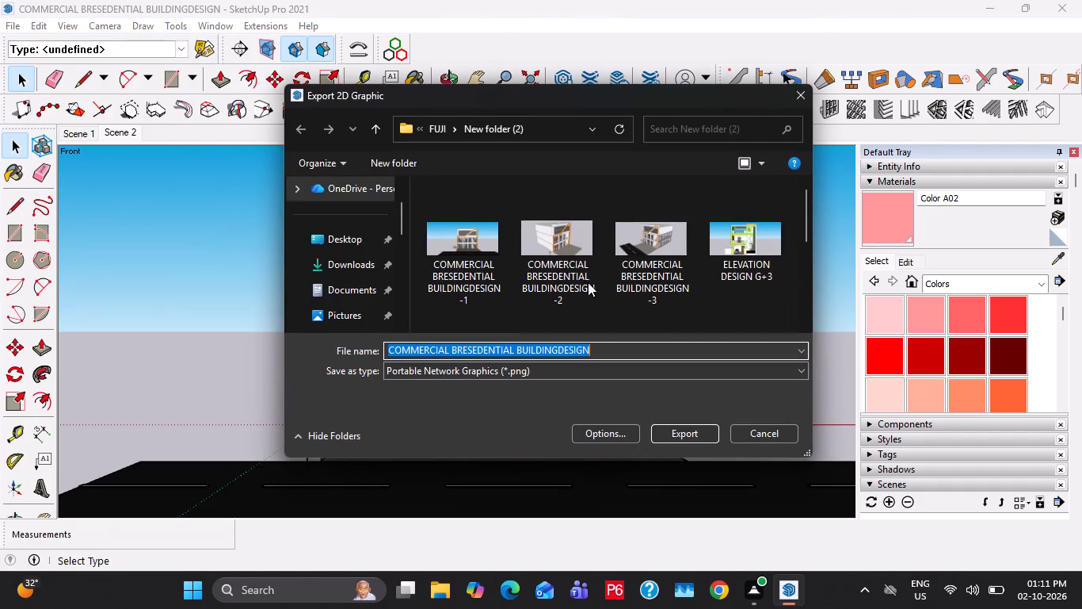
pyautogui.scroll(-2, 618, 264)
pyautogui.scroll(1, 566, 273)
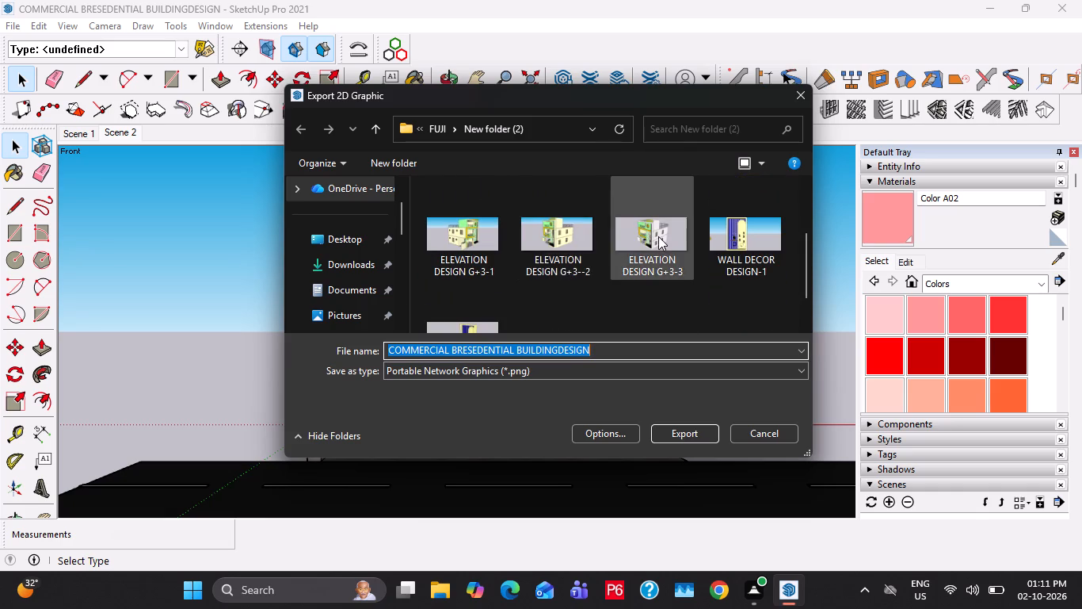
pyautogui.scroll(-2, 657, 247)
pyautogui.scroll(2, 528, 281)
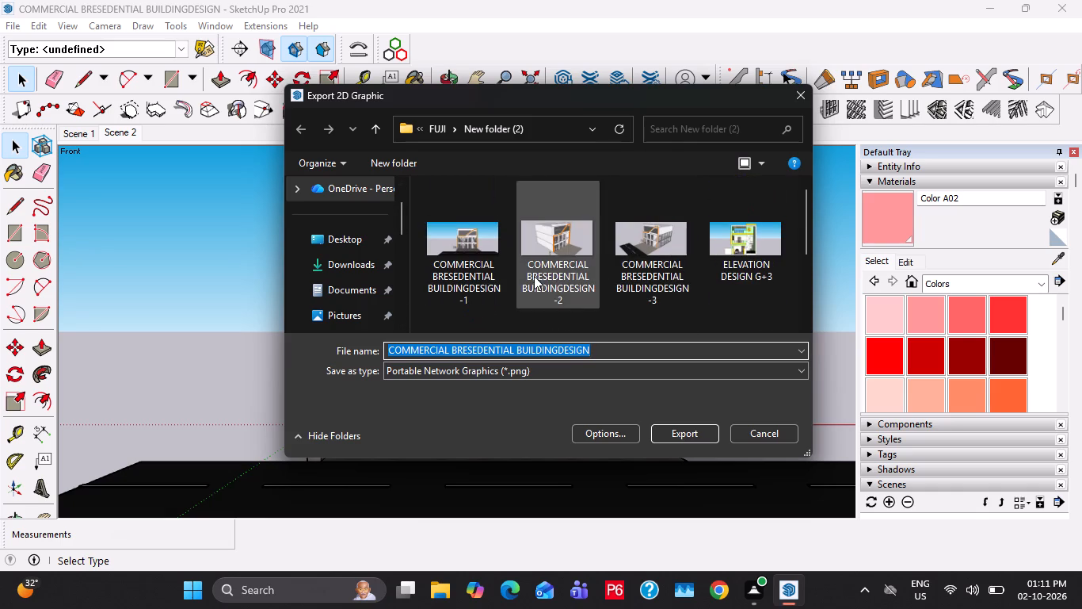
pyautogui.click(436, 262)
pyautogui.click(678, 432)
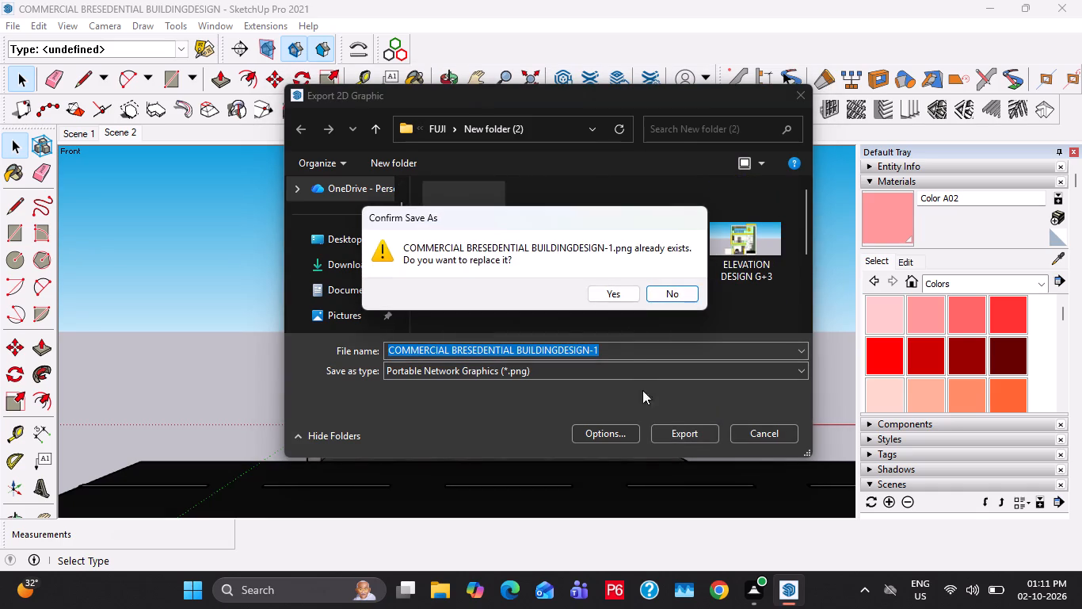
pyautogui.click(627, 300)
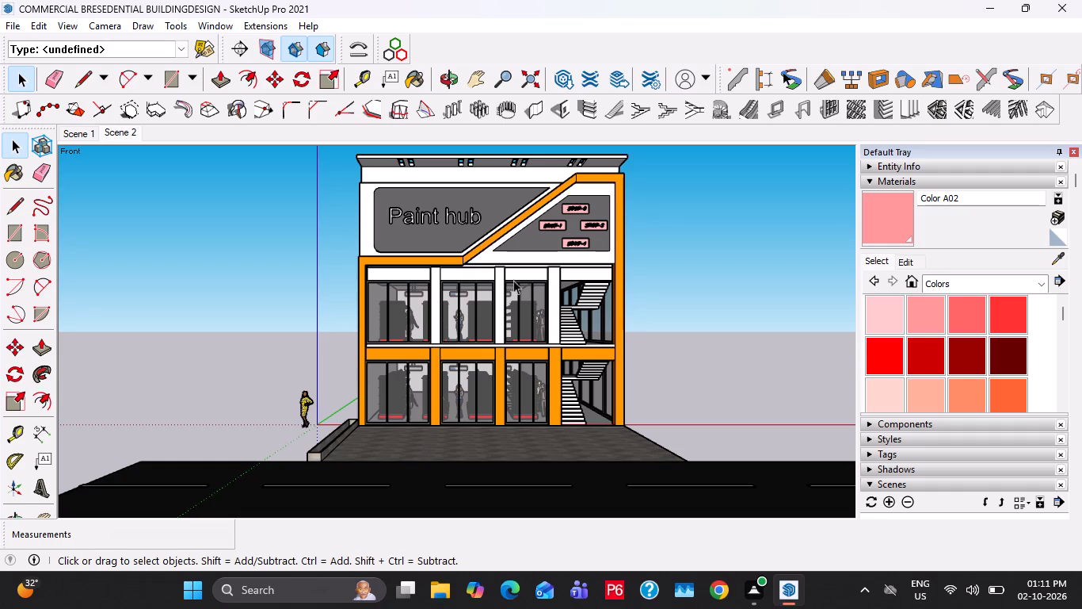
# Export the Scene 1 perspective view as a PNG, overwriting COMMERCIAL BRESEDENTIAL BUILDINGDESIGN-3.
pyautogui.click(122, 133)
pyautogui.scroll(-3, 509, 328)
pyautogui.click(83, 131)
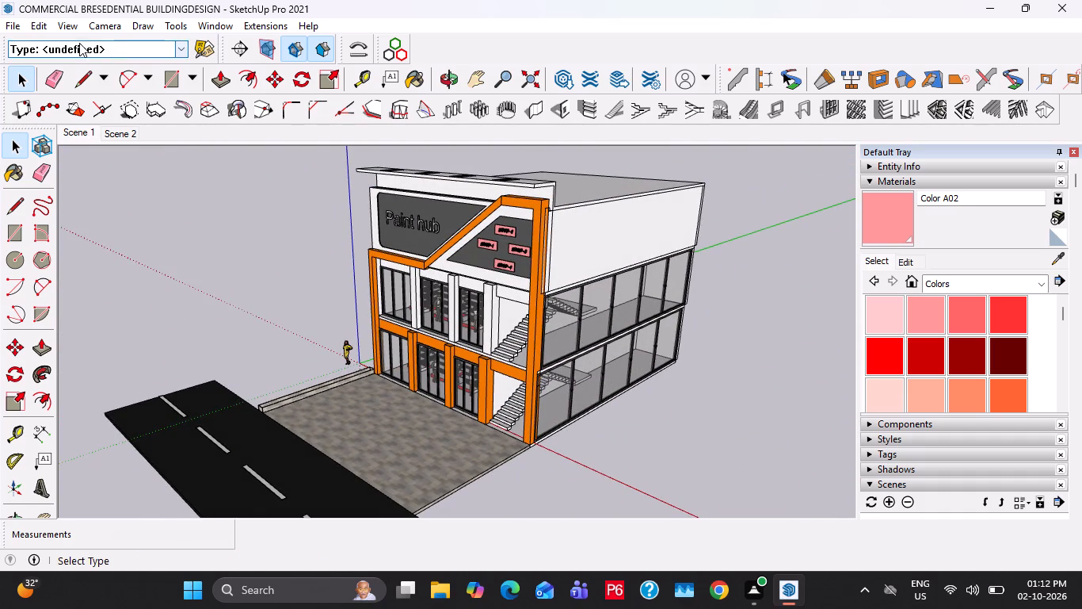
pyautogui.click(6, 27)
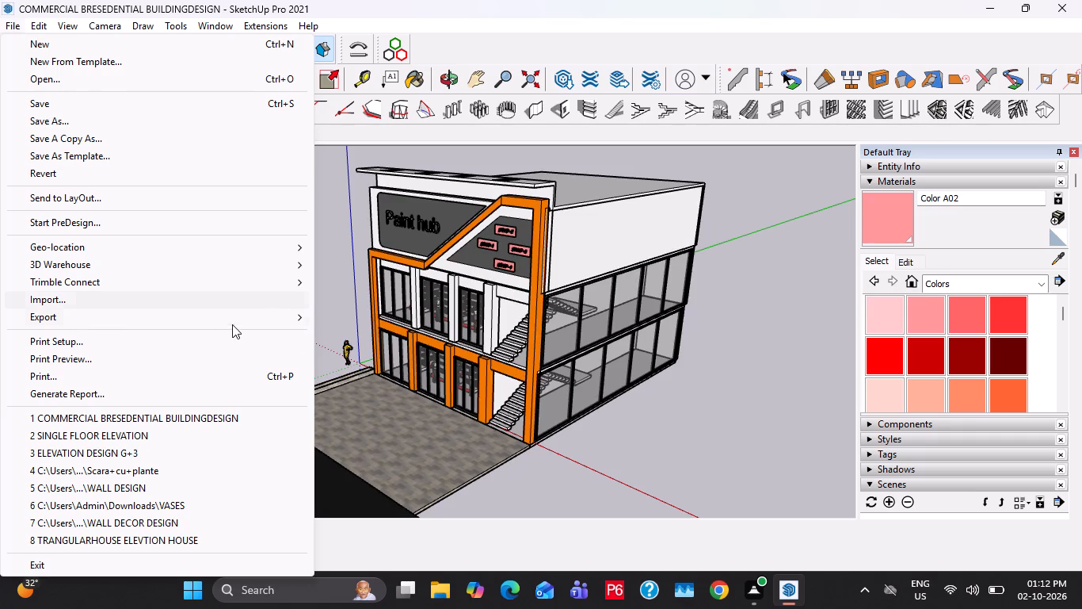
pyautogui.click(200, 311)
pyautogui.click(371, 335)
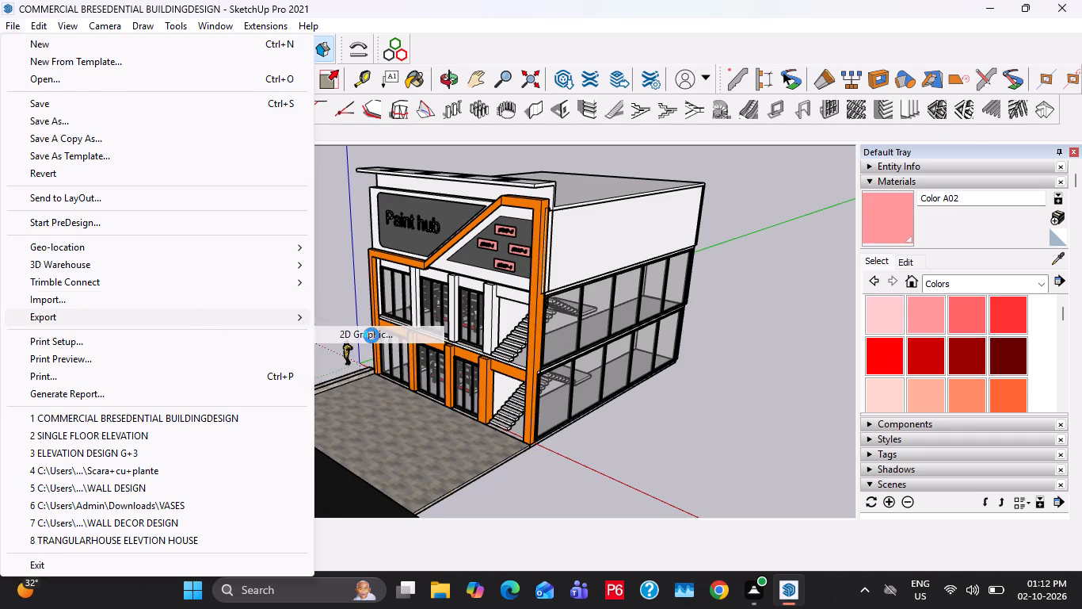
pyautogui.click(653, 247)
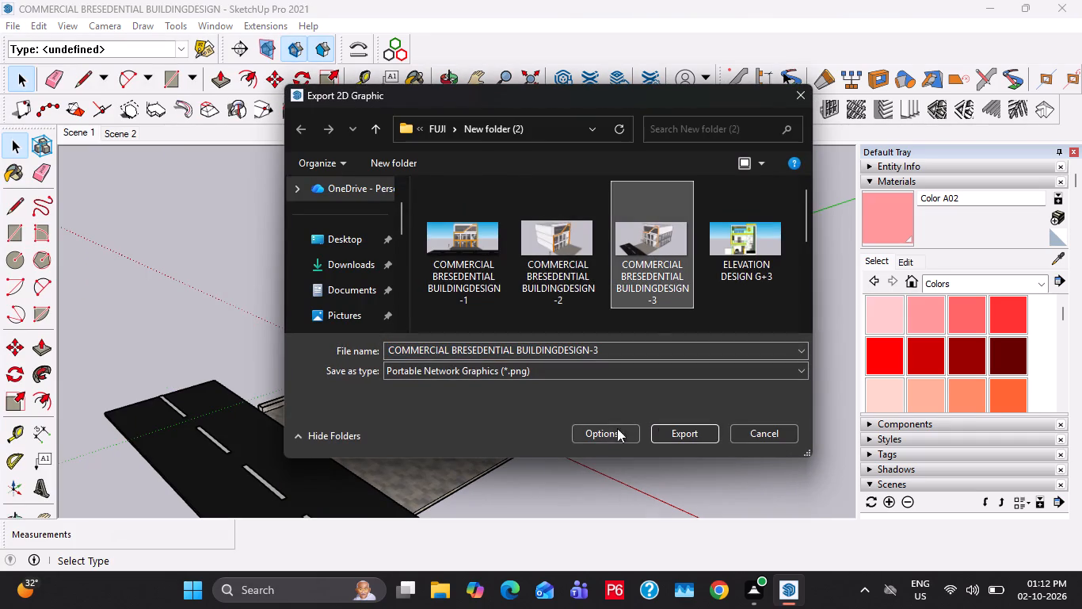
pyautogui.click(663, 427)
pyautogui.click(619, 295)
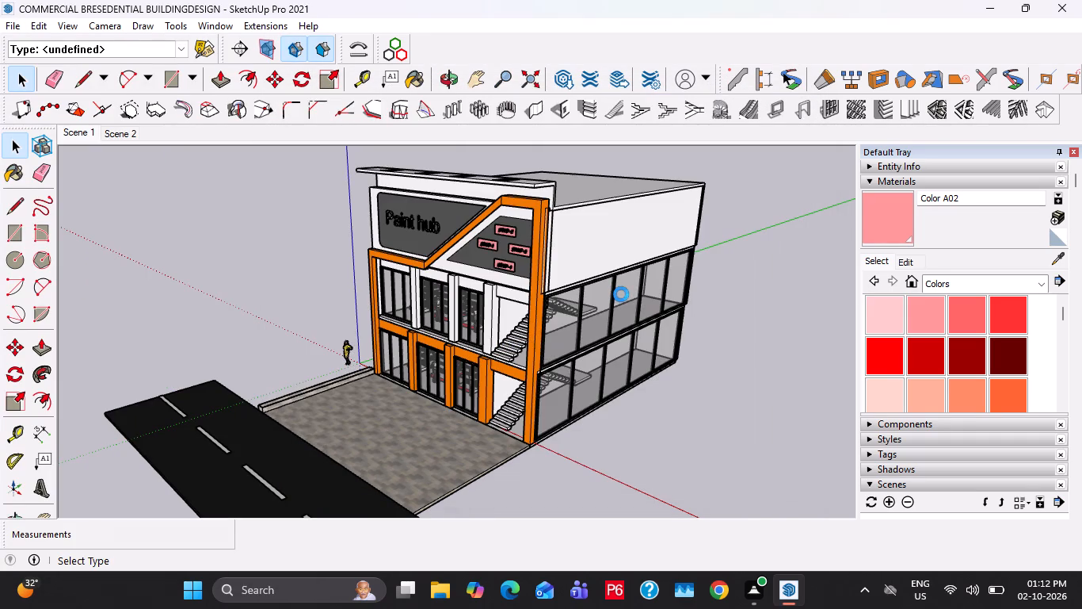